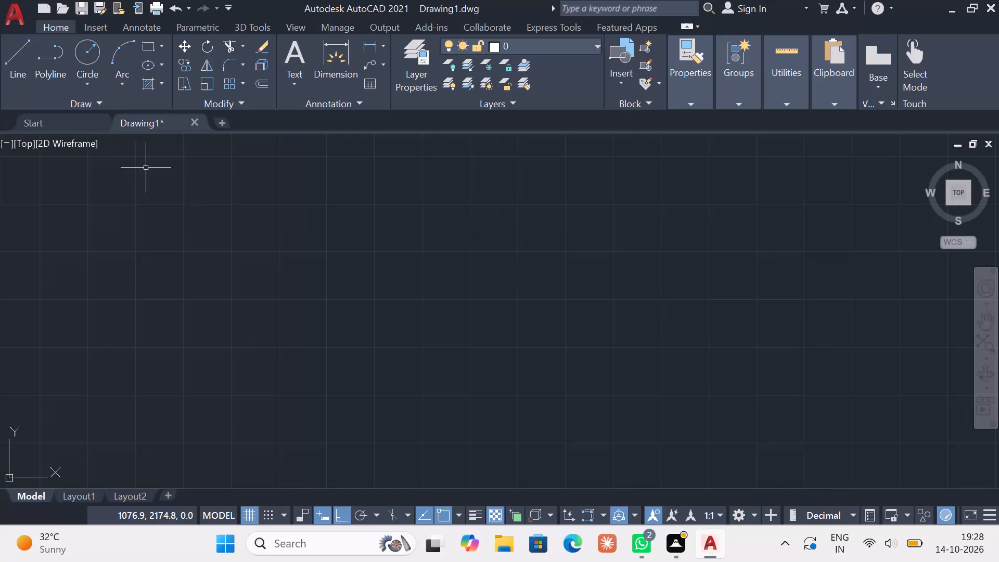
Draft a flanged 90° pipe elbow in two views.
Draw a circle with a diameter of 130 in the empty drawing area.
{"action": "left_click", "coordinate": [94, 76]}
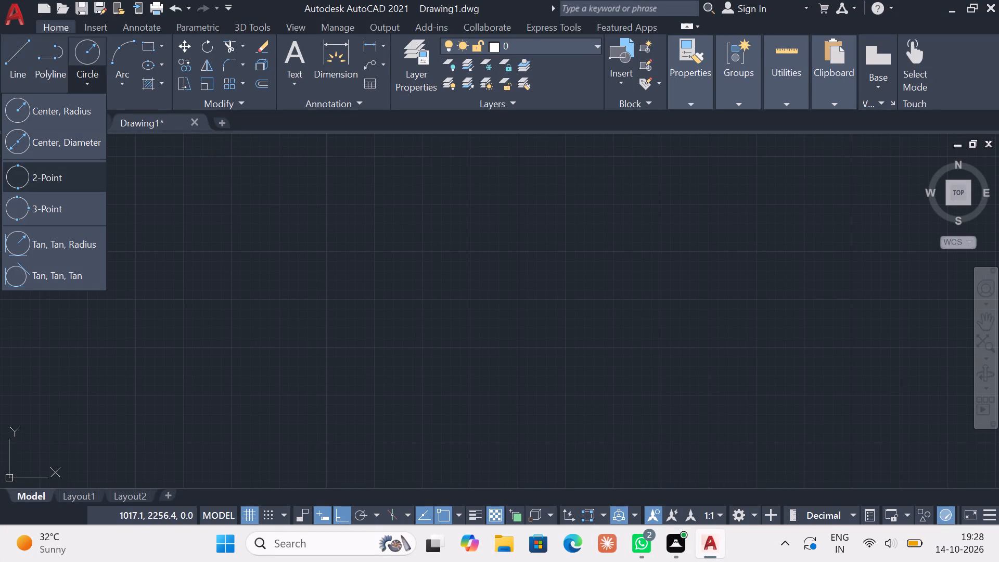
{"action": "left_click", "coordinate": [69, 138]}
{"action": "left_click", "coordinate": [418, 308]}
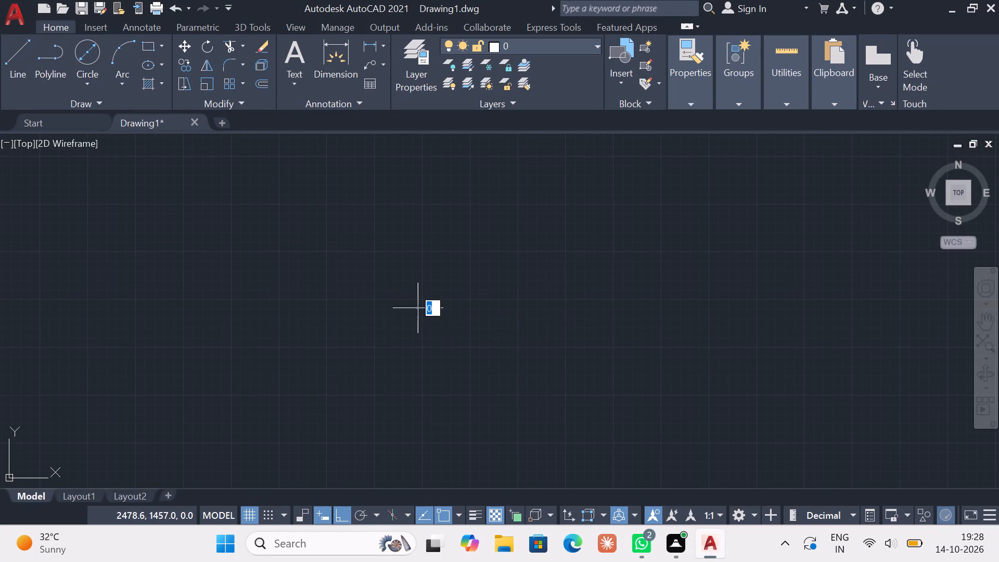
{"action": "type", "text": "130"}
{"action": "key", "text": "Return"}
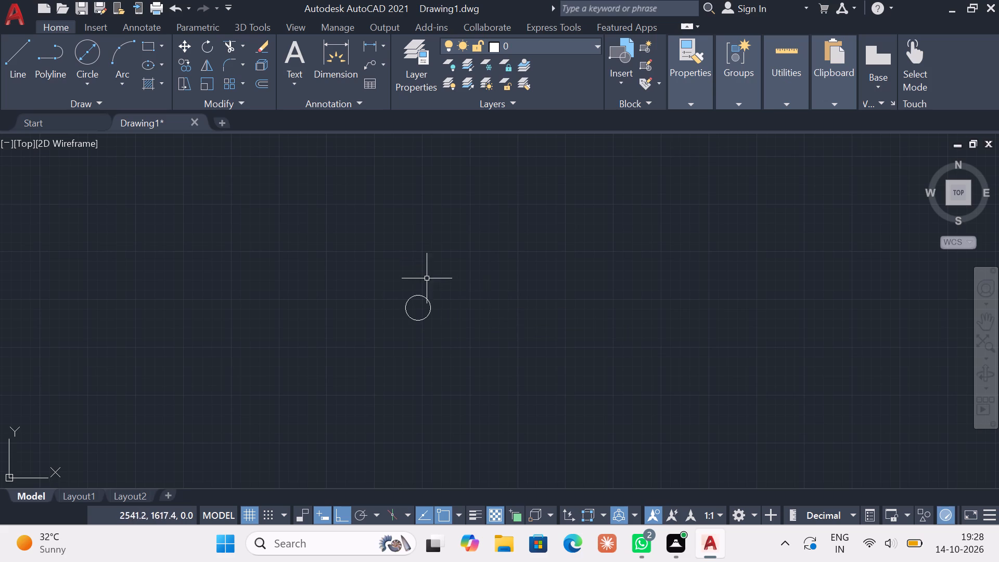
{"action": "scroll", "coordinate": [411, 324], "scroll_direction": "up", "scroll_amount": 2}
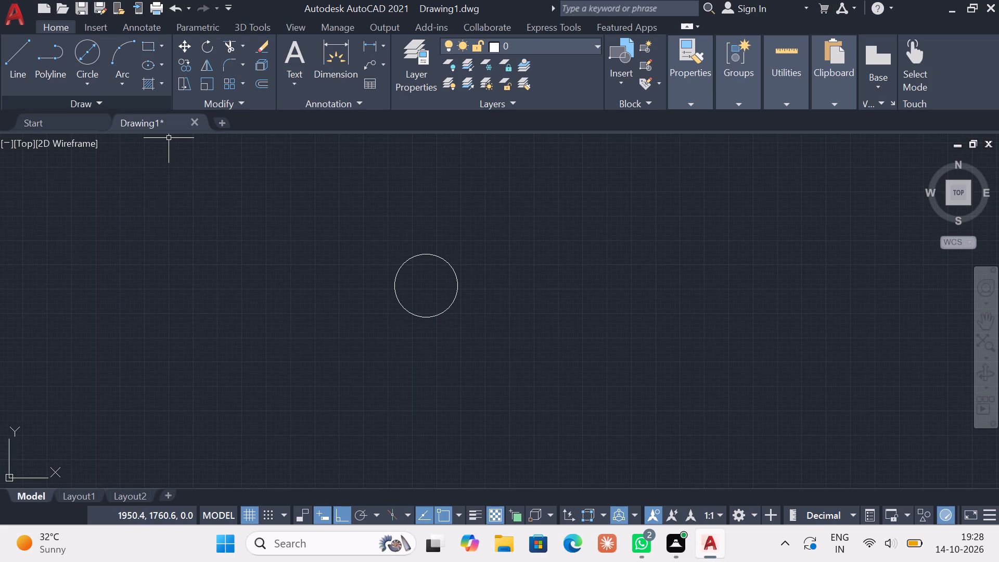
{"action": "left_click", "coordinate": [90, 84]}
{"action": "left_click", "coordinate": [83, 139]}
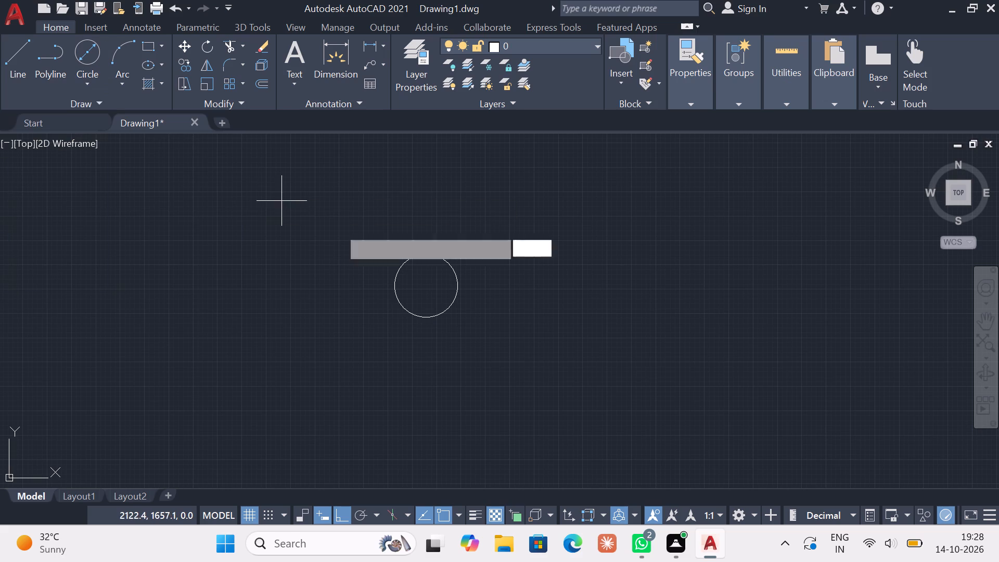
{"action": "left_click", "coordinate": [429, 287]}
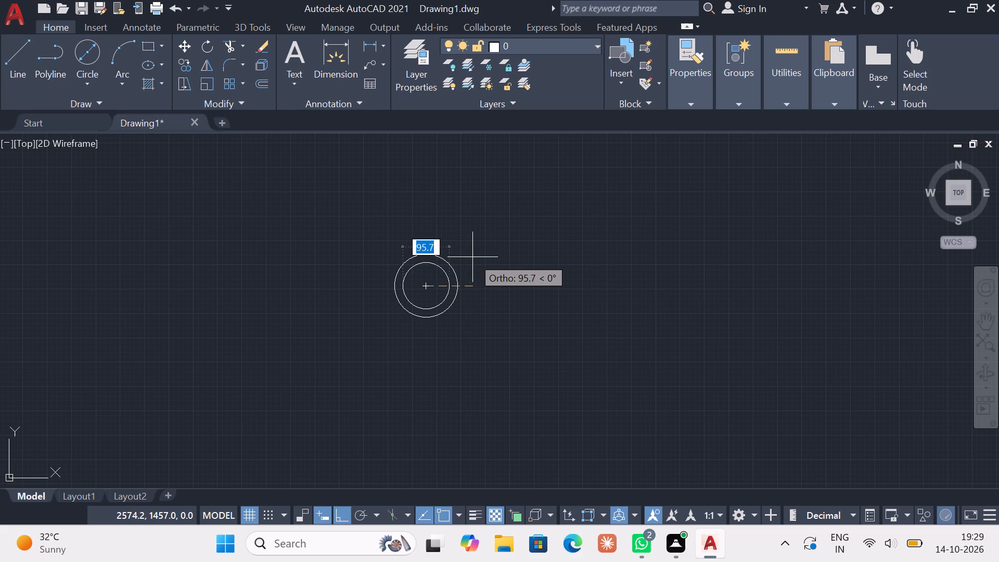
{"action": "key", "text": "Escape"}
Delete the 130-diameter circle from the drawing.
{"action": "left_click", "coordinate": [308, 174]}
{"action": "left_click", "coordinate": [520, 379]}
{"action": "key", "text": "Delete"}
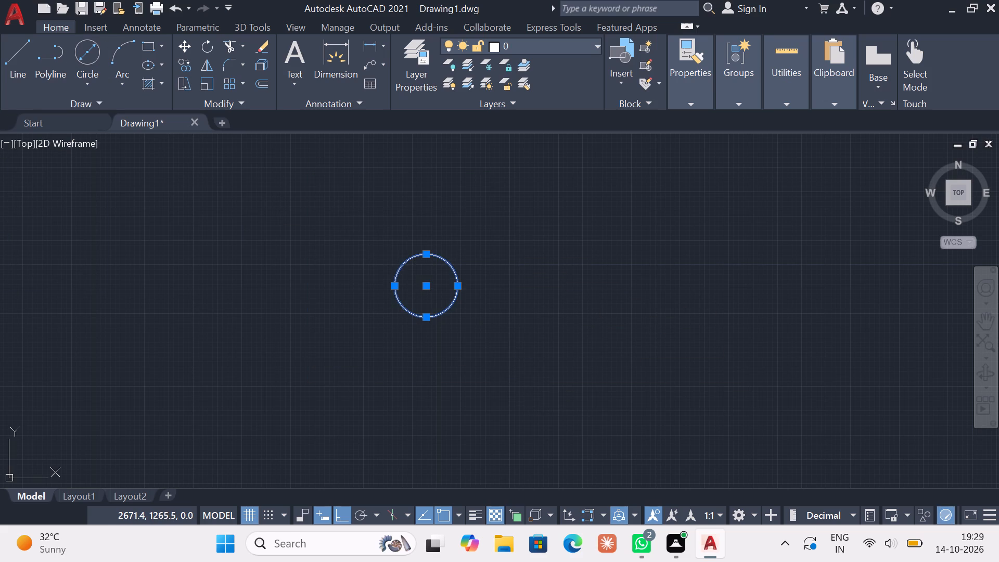
Load the ACAD_ISO08W100 long-dash short-dash linetype and make it the current linetype.
{"action": "left_click", "coordinate": [690, 103]}
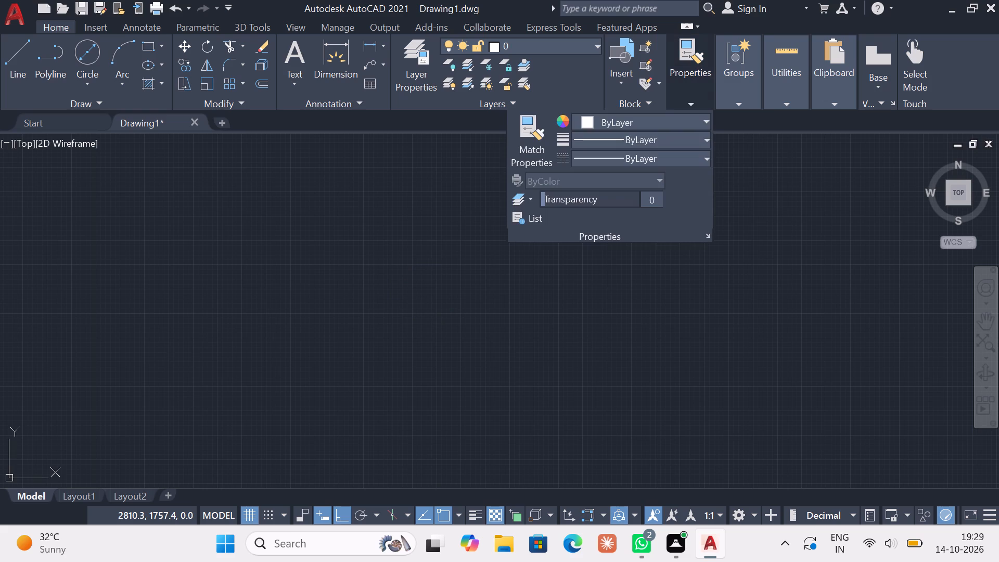
{"action": "left_click", "coordinate": [670, 159]}
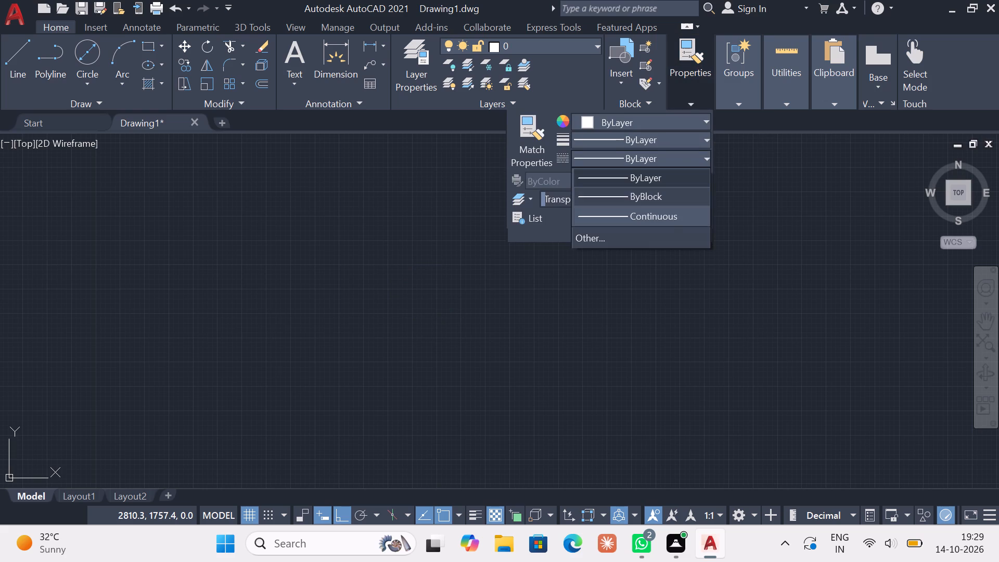
{"action": "left_click", "coordinate": [617, 243]}
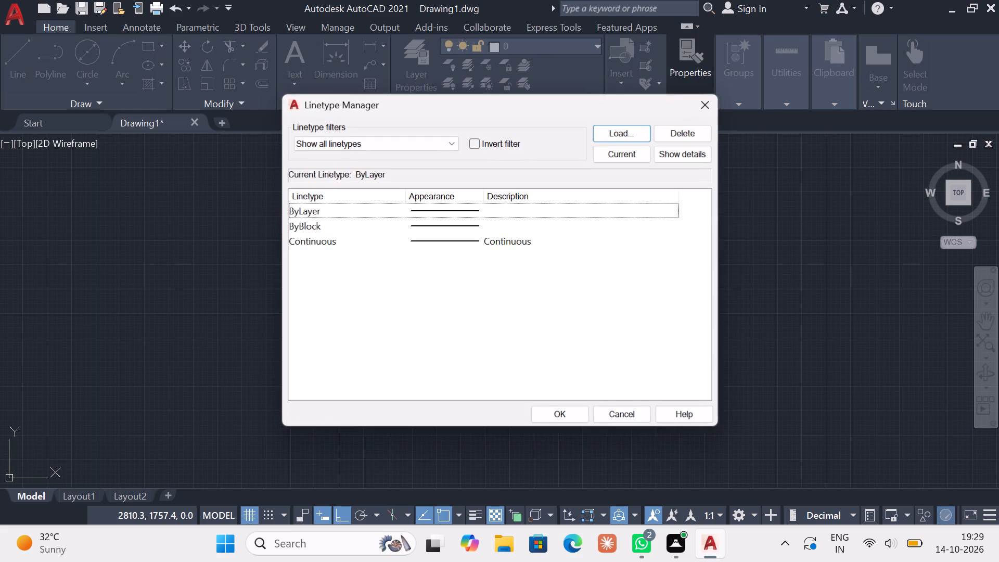
{"action": "left_click", "coordinate": [631, 131]}
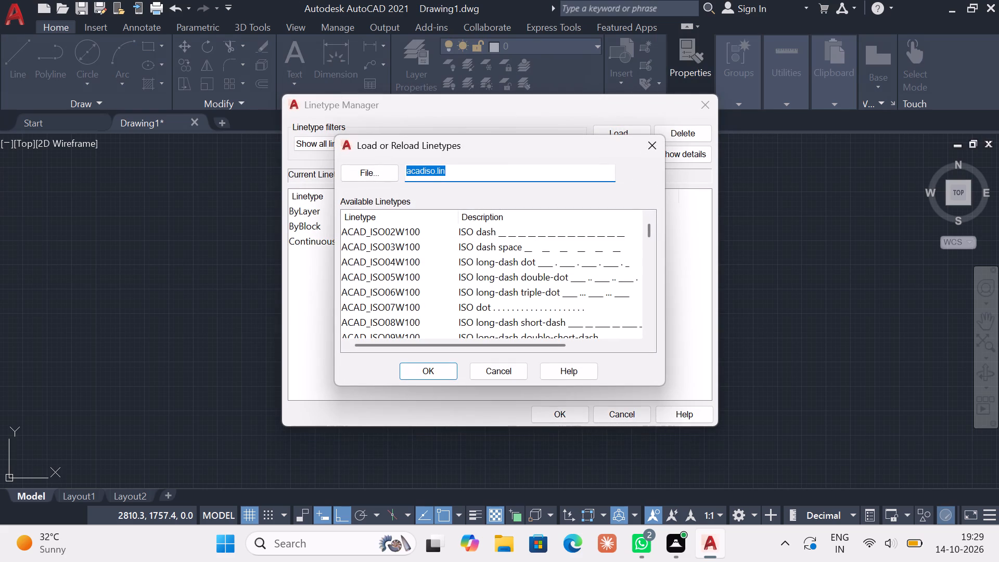
{"action": "left_click", "coordinate": [596, 325]}
{"action": "left_click", "coordinate": [454, 372]}
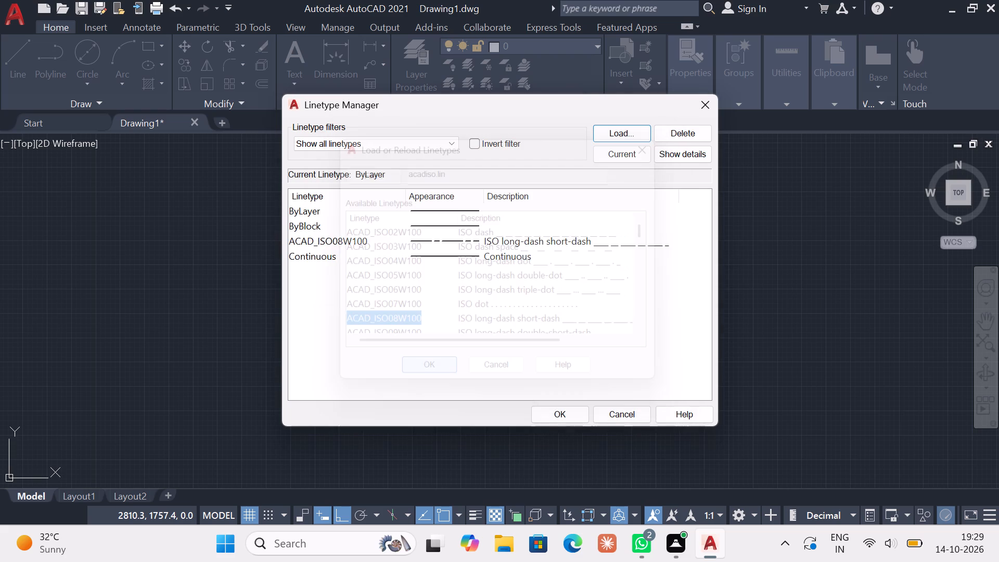
{"action": "left_click", "coordinate": [598, 245]}
{"action": "left_click", "coordinate": [636, 154]}
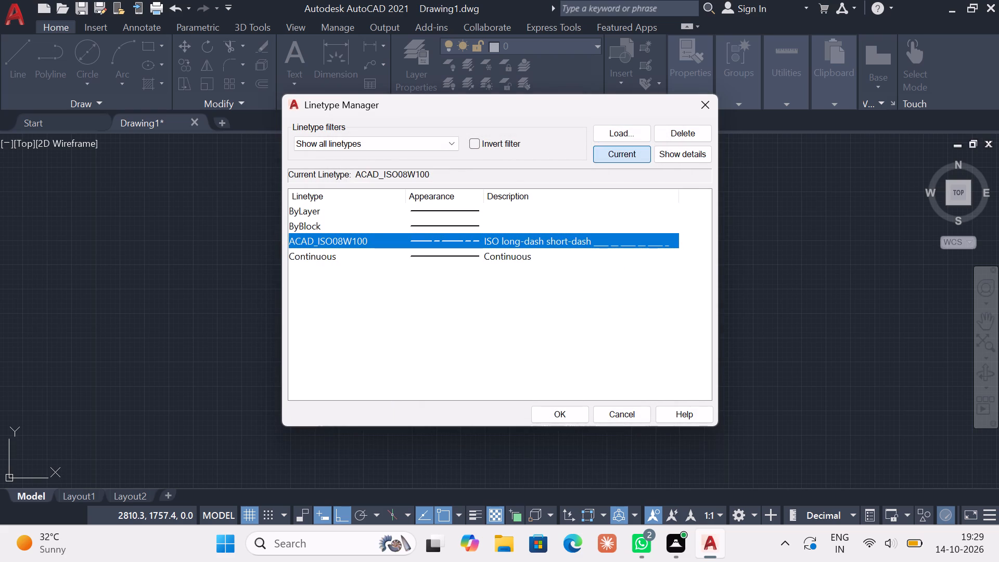
{"action": "double_click", "coordinate": [549, 419]}
Draw a pitch circle with a diameter of 130 in the empty drawing area.
{"action": "left_click", "coordinate": [94, 86]}
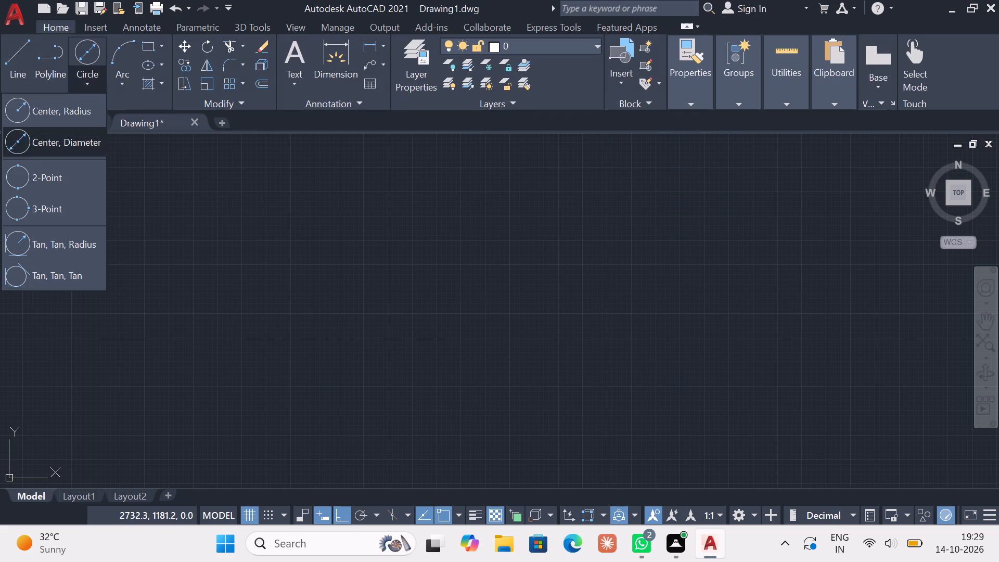
{"action": "left_click", "coordinate": [93, 139]}
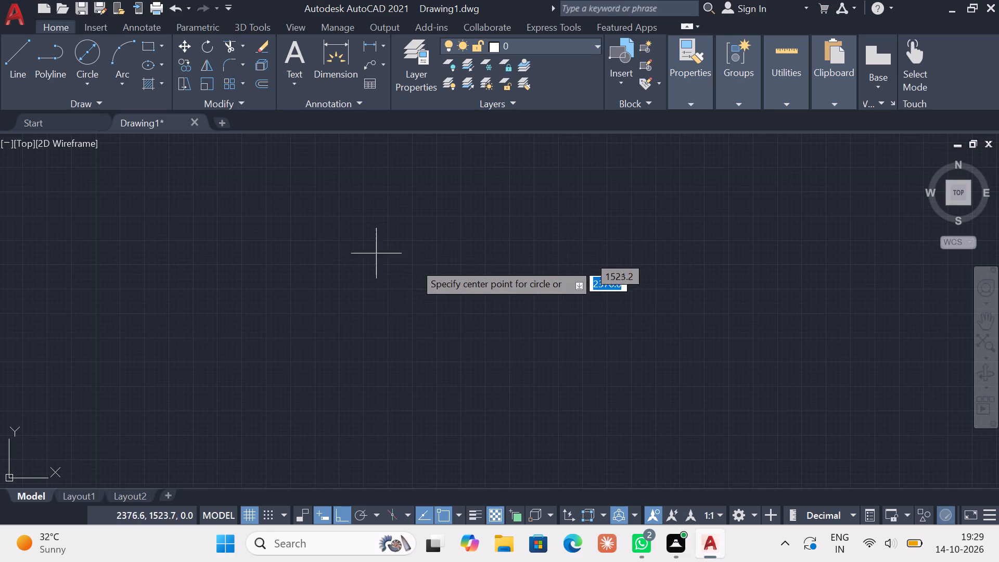
{"action": "left_click", "coordinate": [415, 279]}
{"action": "type", "text": "130"}
{"action": "key", "text": "Return"}
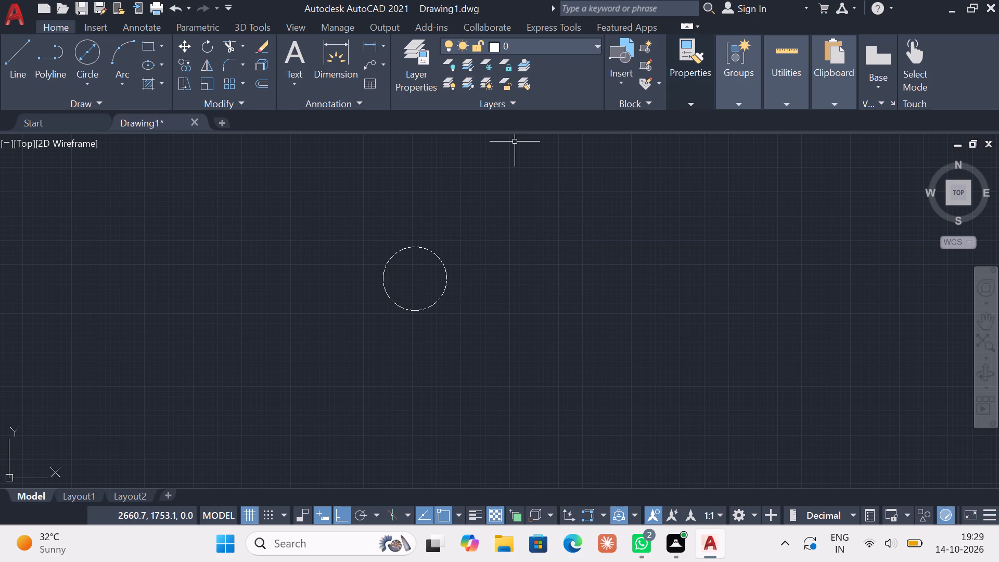
Set the current linetype to Continuous.
{"action": "left_click", "coordinate": [692, 91]}
{"action": "left_click", "coordinate": [643, 154]}
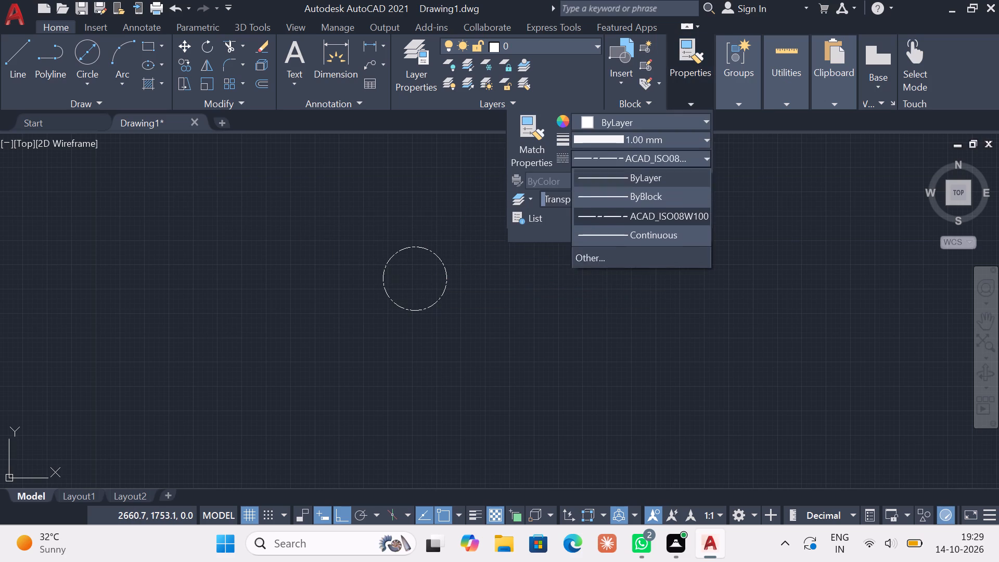
{"action": "left_click", "coordinate": [600, 236]}
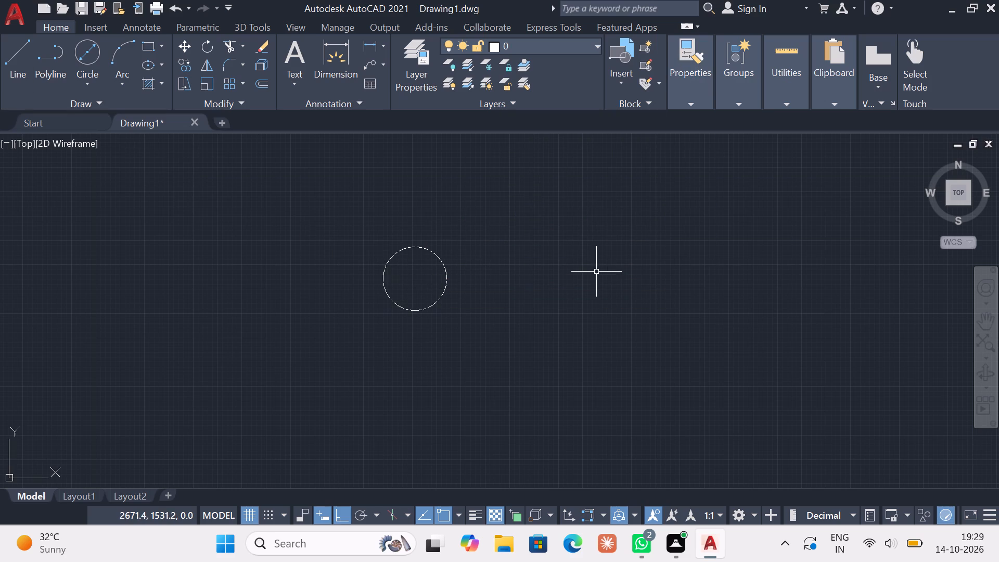
Draw a circle with a diameter of 150 concentric with the dashed circle.
{"action": "left_click", "coordinate": [96, 94]}
{"action": "left_click", "coordinate": [92, 80]}
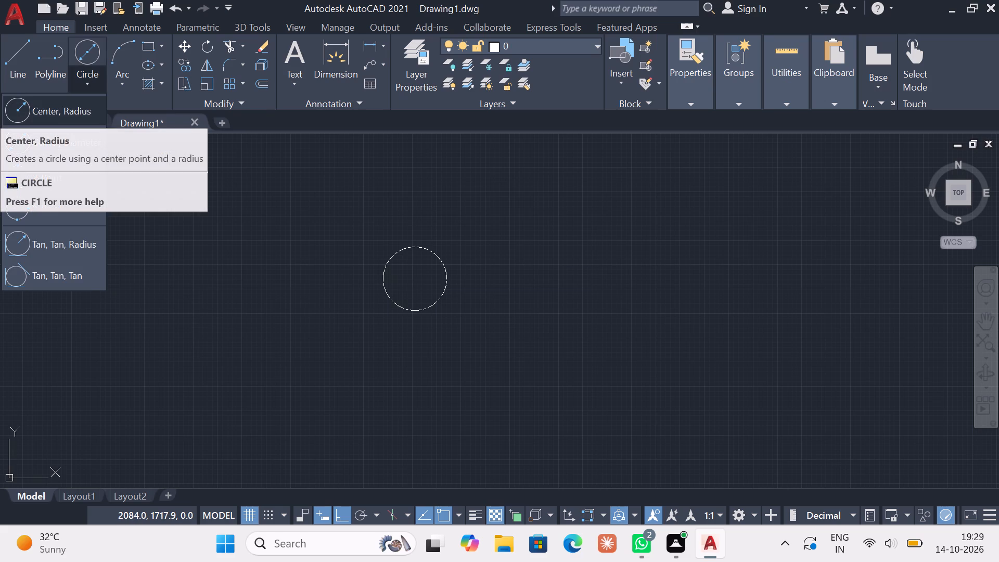
{"action": "scroll", "coordinate": [454, 295], "scroll_direction": "up", "scroll_amount": 2}
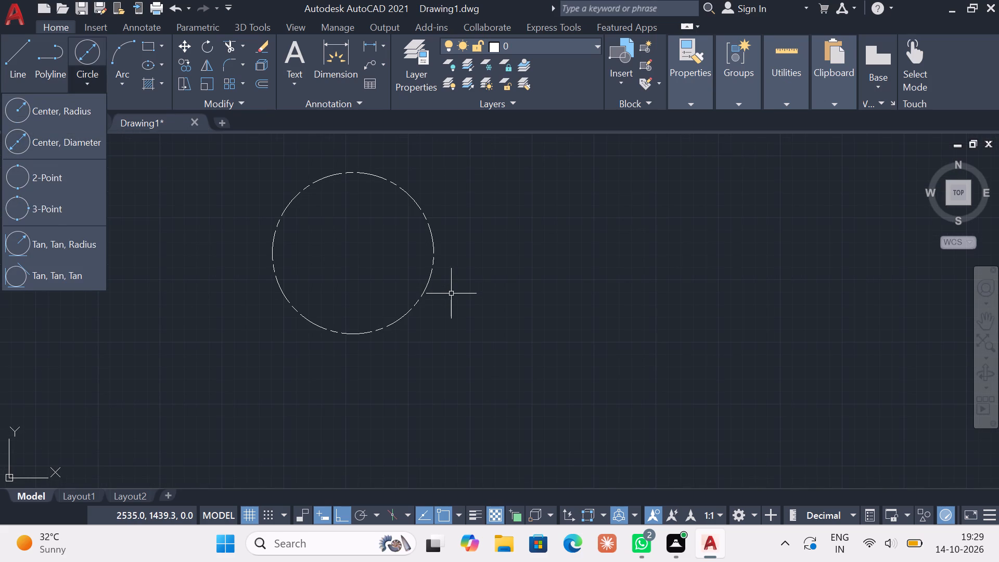
{"action": "left_click", "coordinate": [93, 144]}
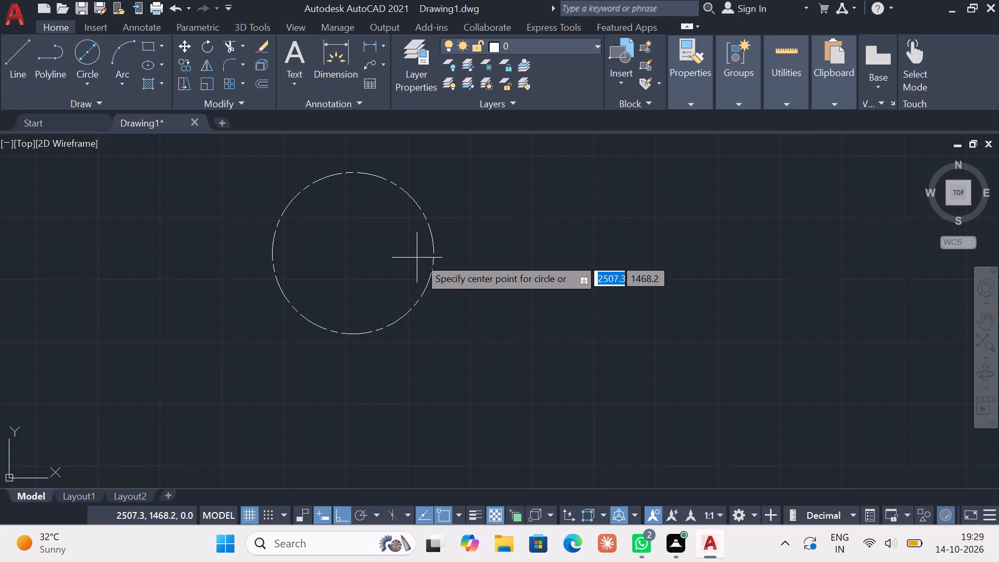
{"action": "left_click", "coordinate": [354, 252]}
{"action": "key", "text": "1"}
{"action": "type", "text": "50"}
{"action": "key", "text": "Return"}
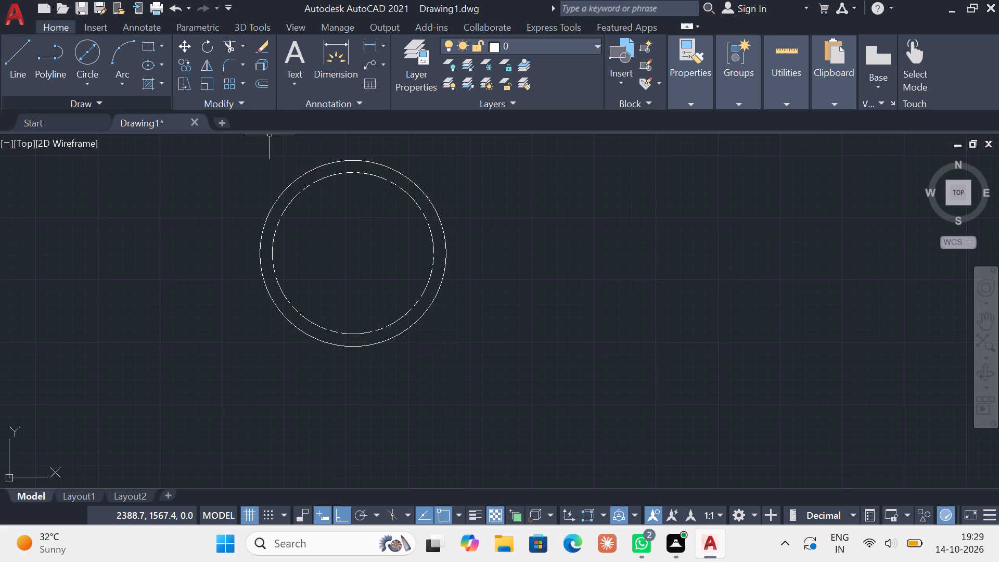
Draw a hole circle with a diameter of 10 centred on the left quadrant of the dashed circle.
{"action": "left_click", "coordinate": [97, 83]}
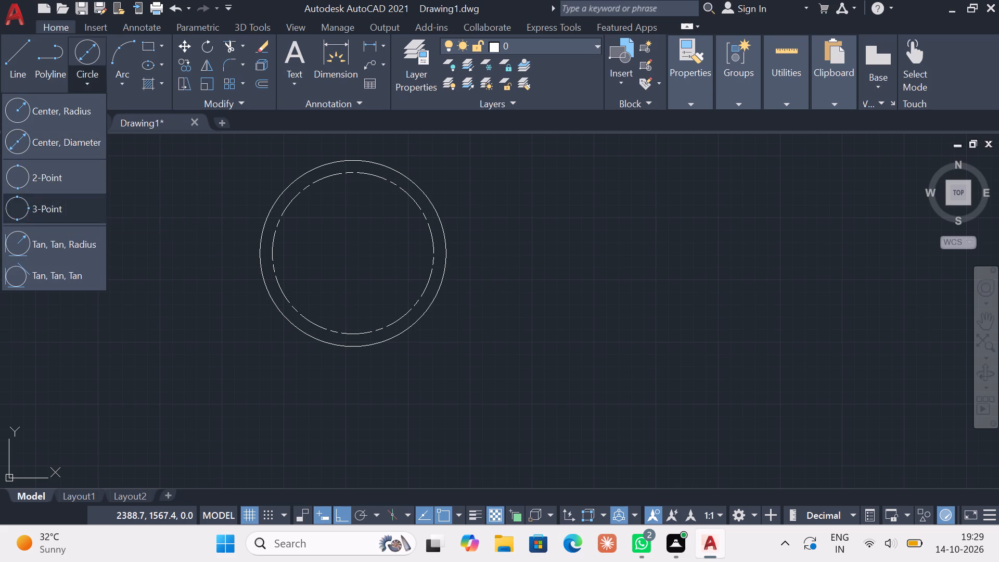
{"action": "left_click", "coordinate": [72, 145]}
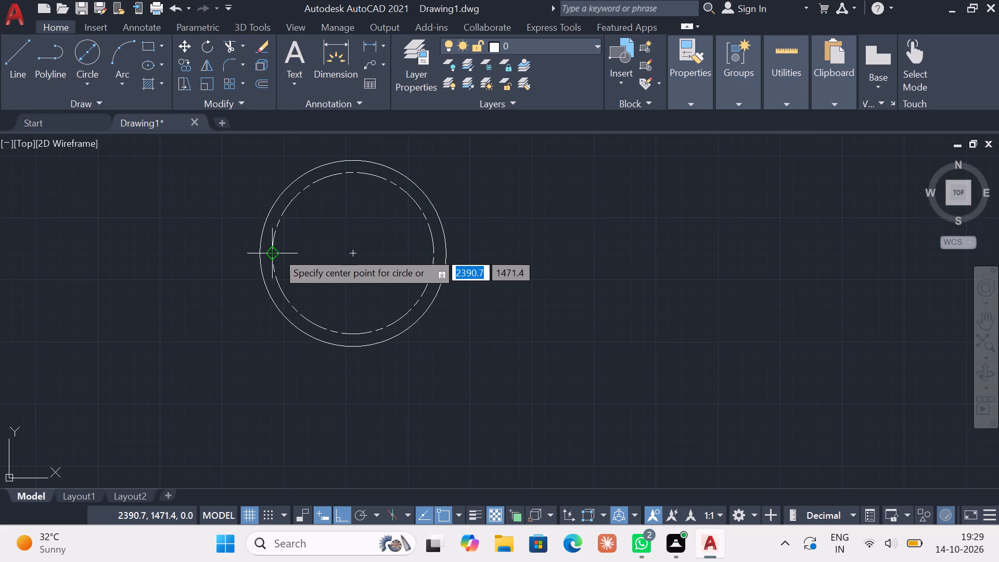
{"action": "left_click", "coordinate": [275, 253]}
{"action": "key", "text": "1"}
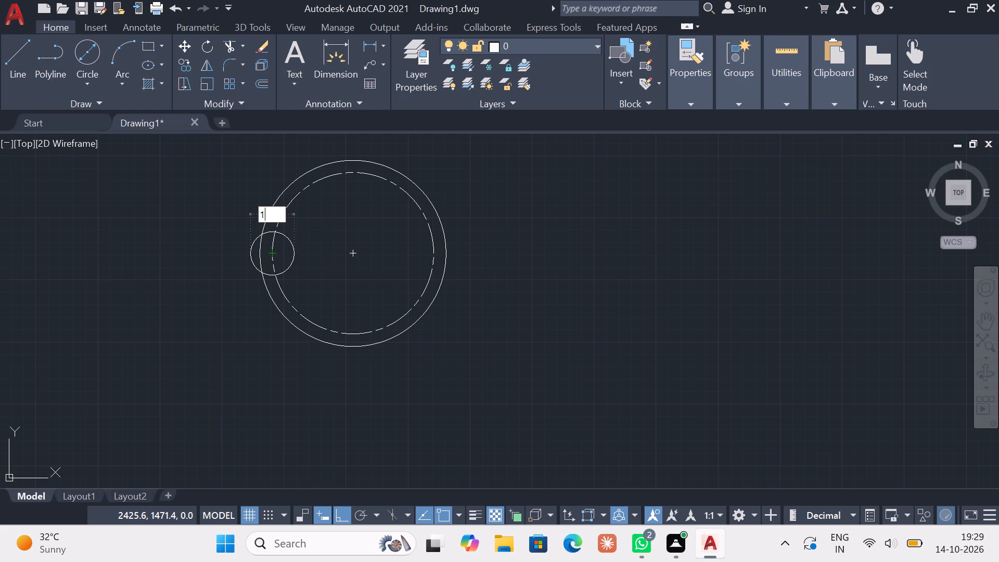
{"action": "key", "text": "0"}
{"action": "key", "text": "Return"}
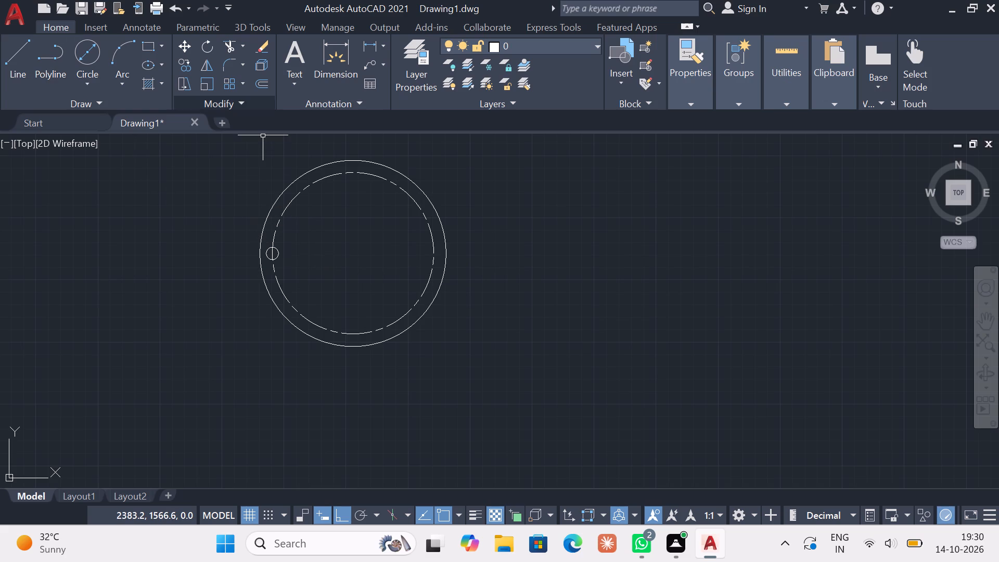
Create a polar array of the small hole circle around the common centre, with 6 items filling 360 degrees.
{"action": "left_click", "coordinate": [244, 87]}
{"action": "left_click", "coordinate": [216, 168]}
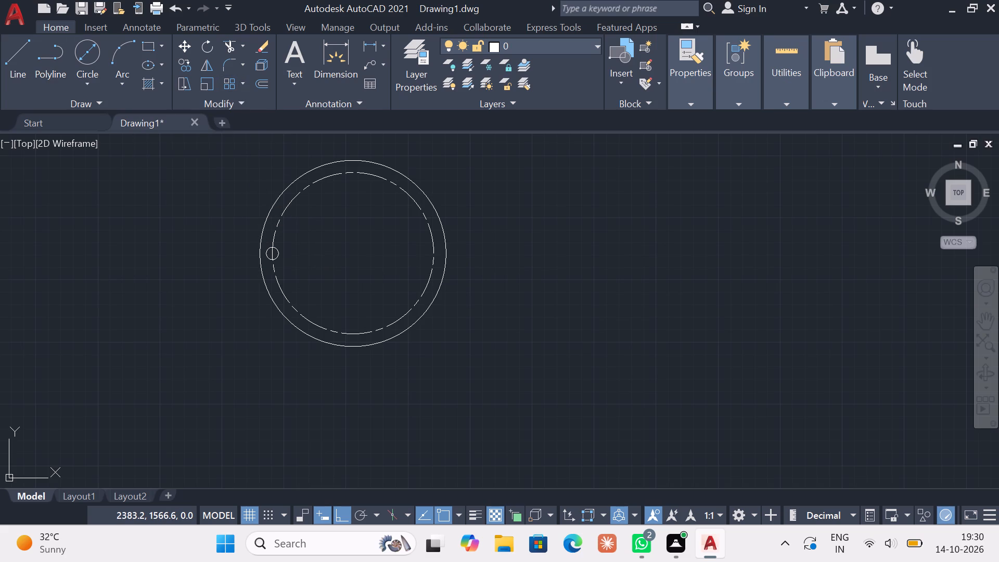
{"action": "scroll", "coordinate": [293, 266], "scroll_direction": "up", "scroll_amount": 2}
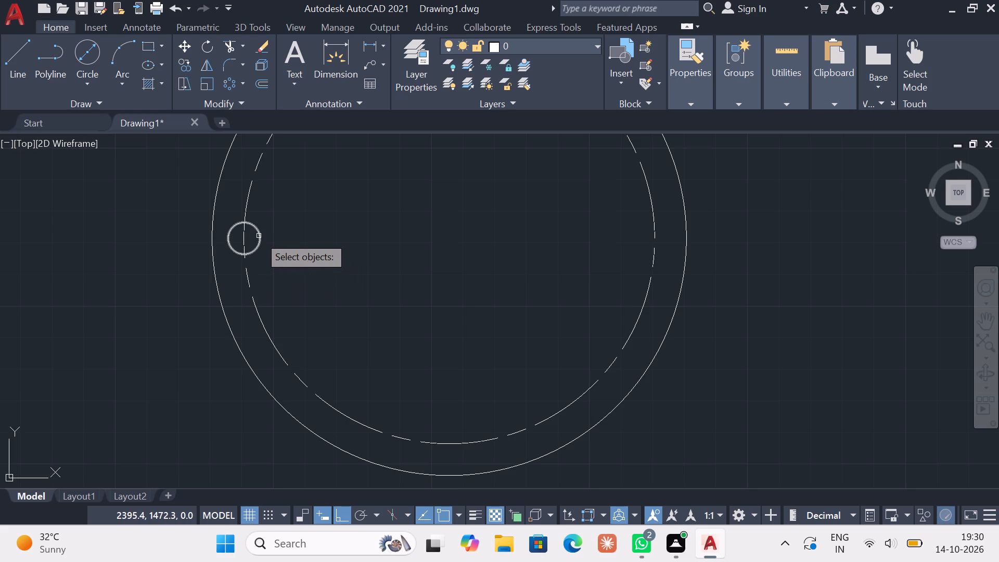
{"action": "left_click", "coordinate": [259, 236]}
{"action": "right_click", "coordinate": [310, 228]}
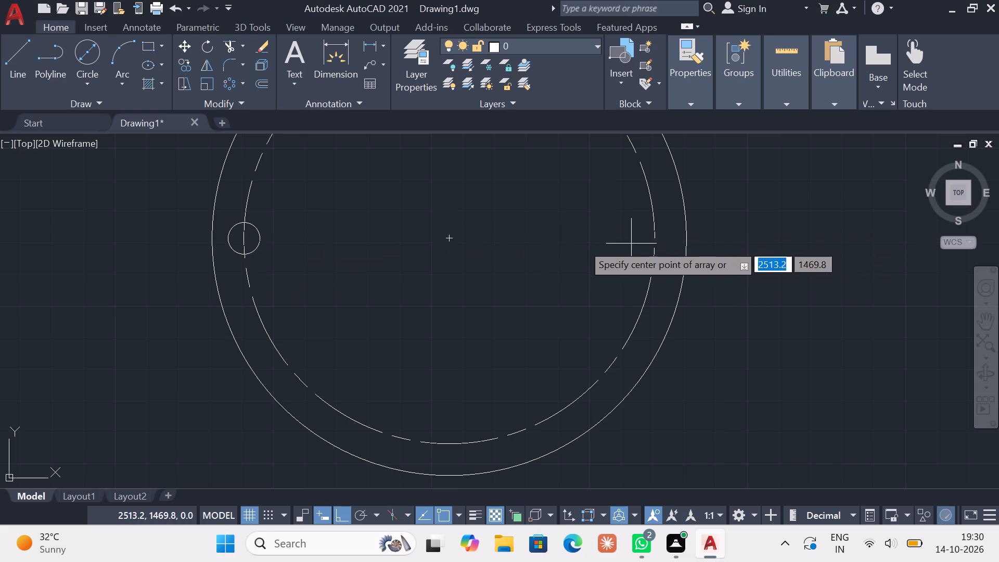
{"action": "left_click", "coordinate": [450, 240]}
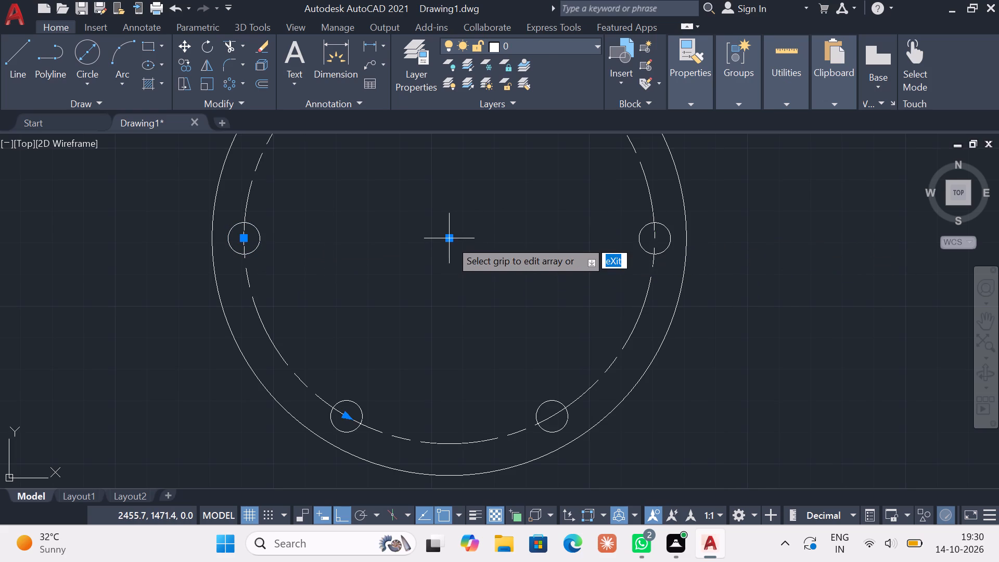
{"action": "scroll", "coordinate": [329, 200], "scroll_direction": "down", "scroll_amount": 2}
{"action": "middle_click_drag", "start_coordinate": [328, 202], "coordinate": [311, 282]}
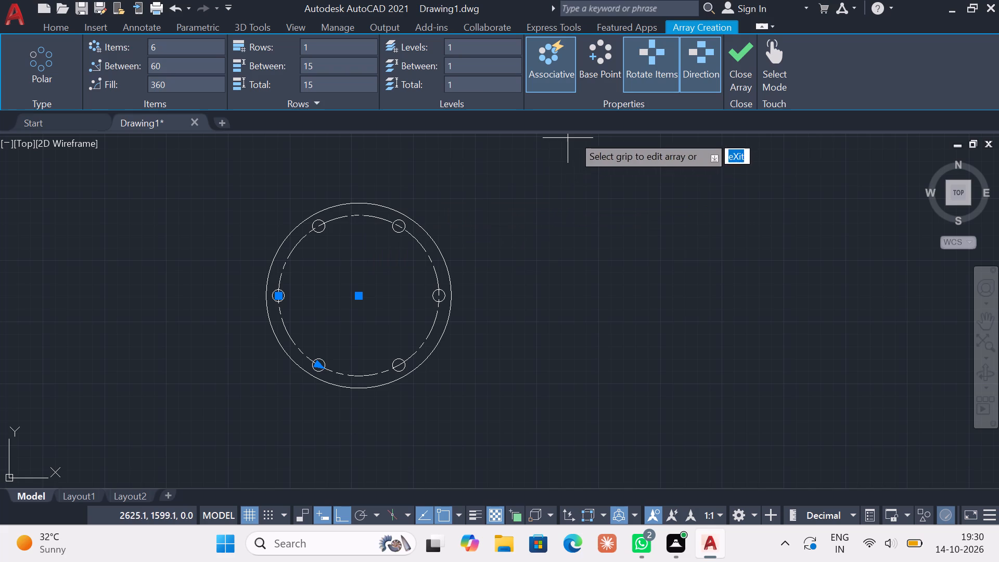
{"action": "left_click", "coordinate": [747, 64]}
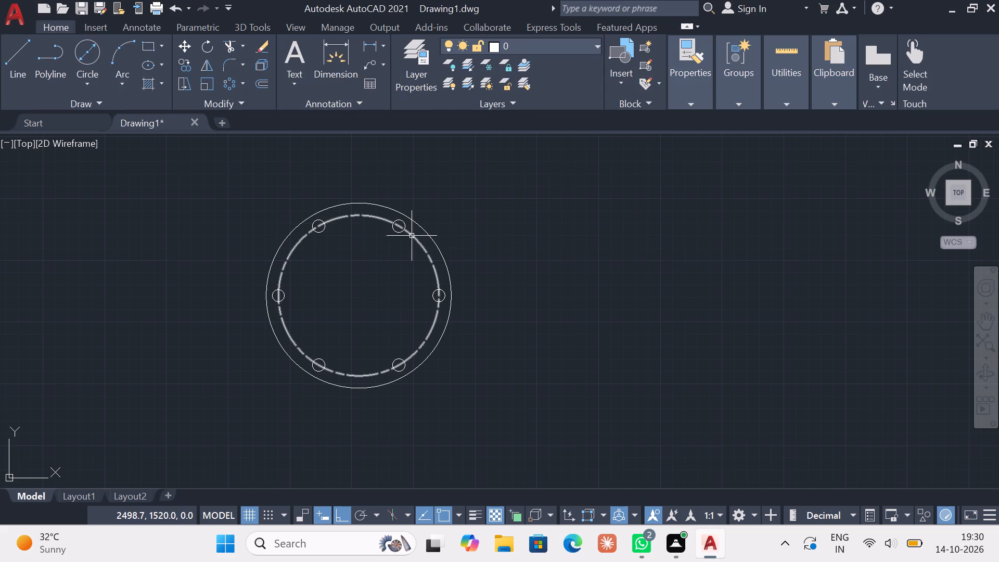
Draw a central circle with a diameter of 75 concentric with the flange circles.
{"action": "left_click", "coordinate": [94, 87]}
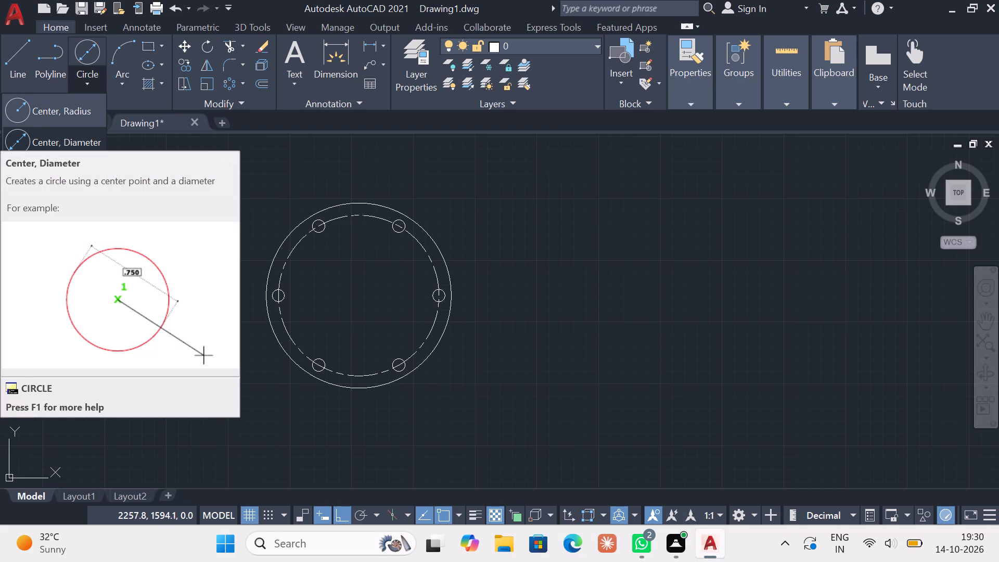
{"action": "left_click", "coordinate": [72, 137]}
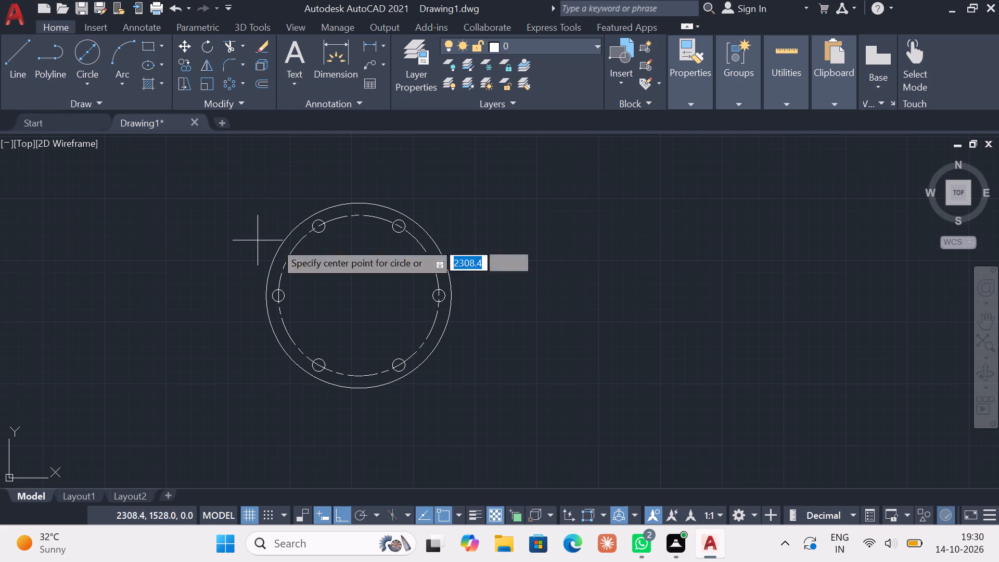
{"action": "left_click", "coordinate": [356, 292]}
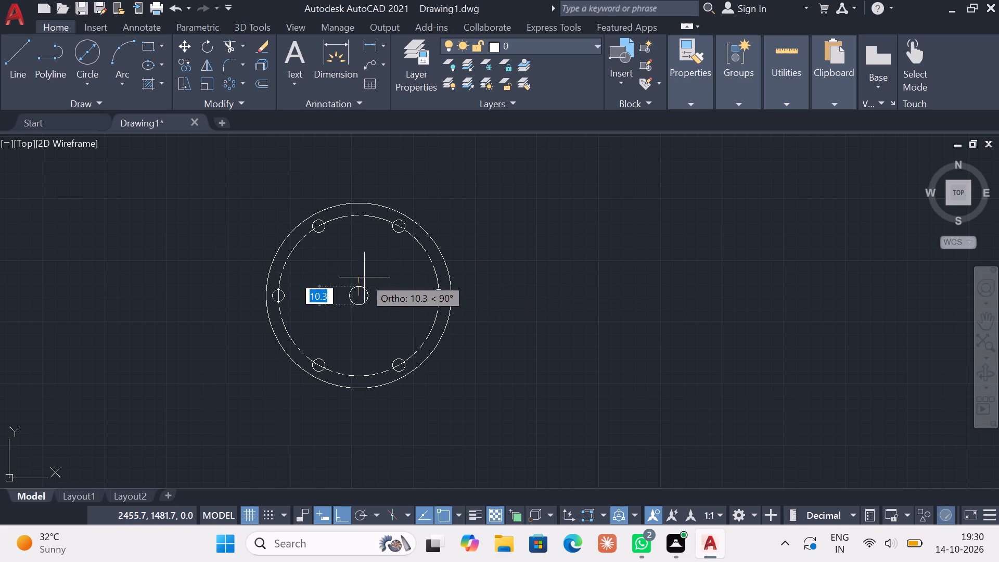
{"action": "type", "text": "75"}
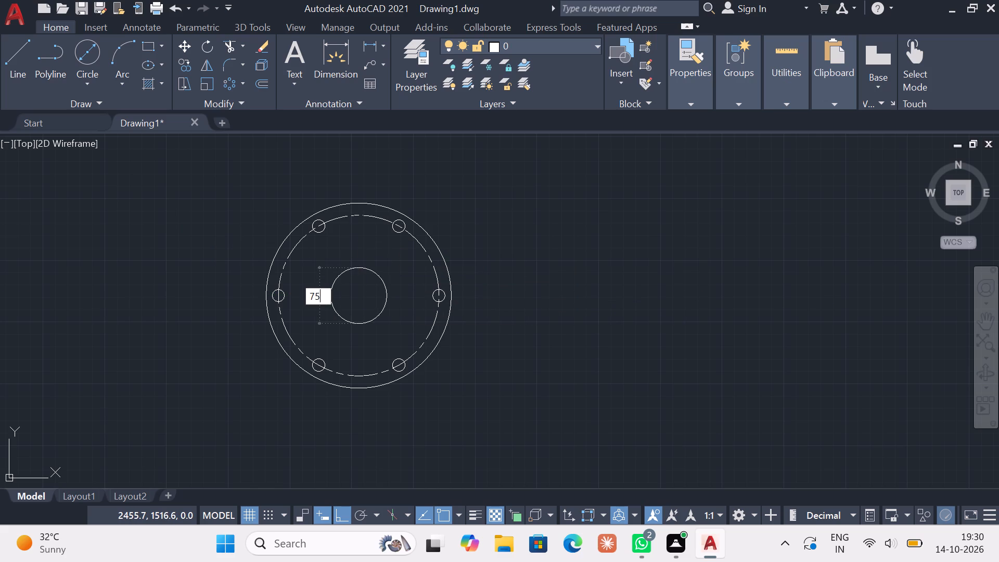
{"action": "key", "text": "Return"}
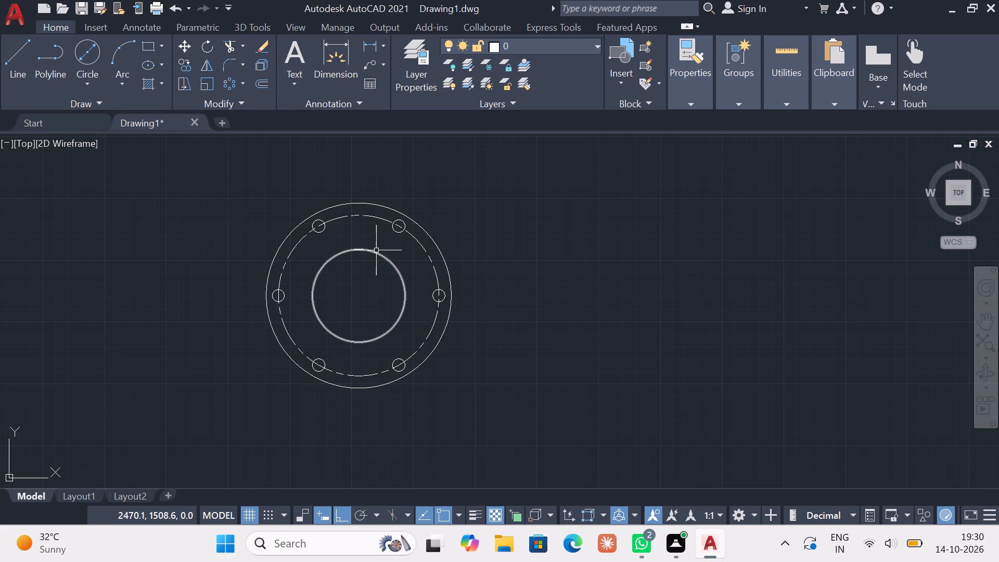
Draw a horizontal line 100 long in the empty space above the flange.
{"action": "middle_click_drag", "start_coordinate": [376, 253], "coordinate": [379, 315]}
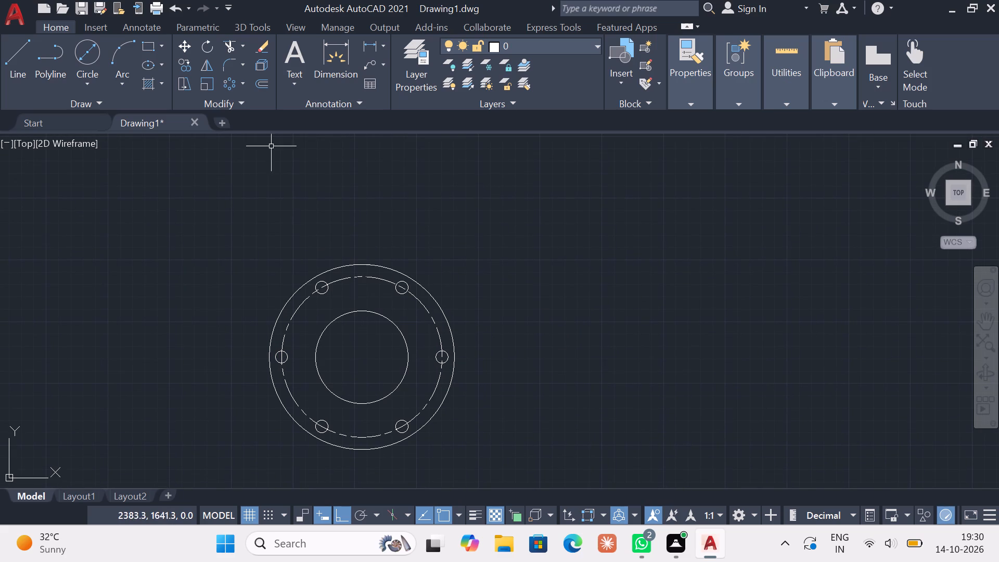
{"action": "left_click", "coordinate": [23, 66]}
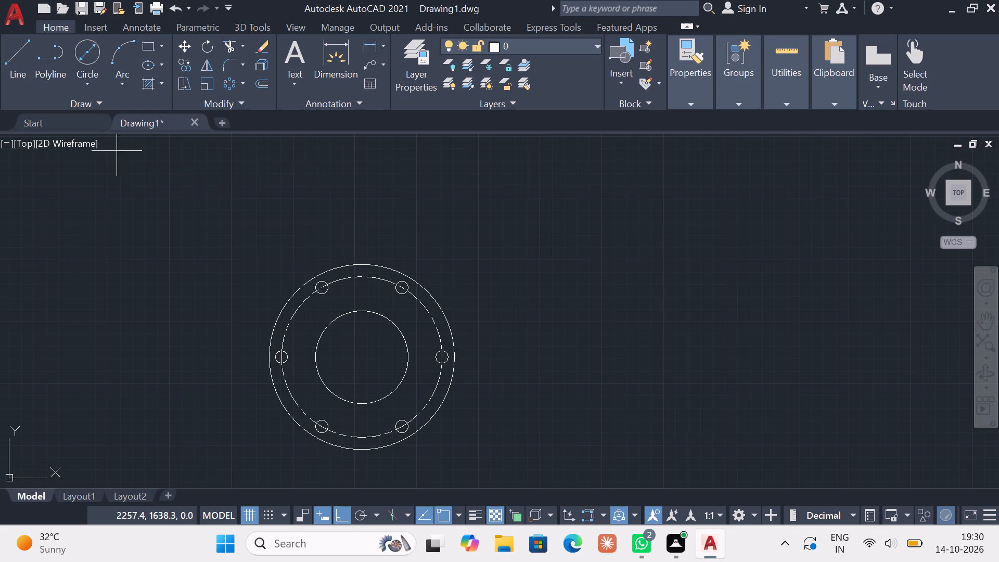
{"action": "left_click", "coordinate": [276, 195]}
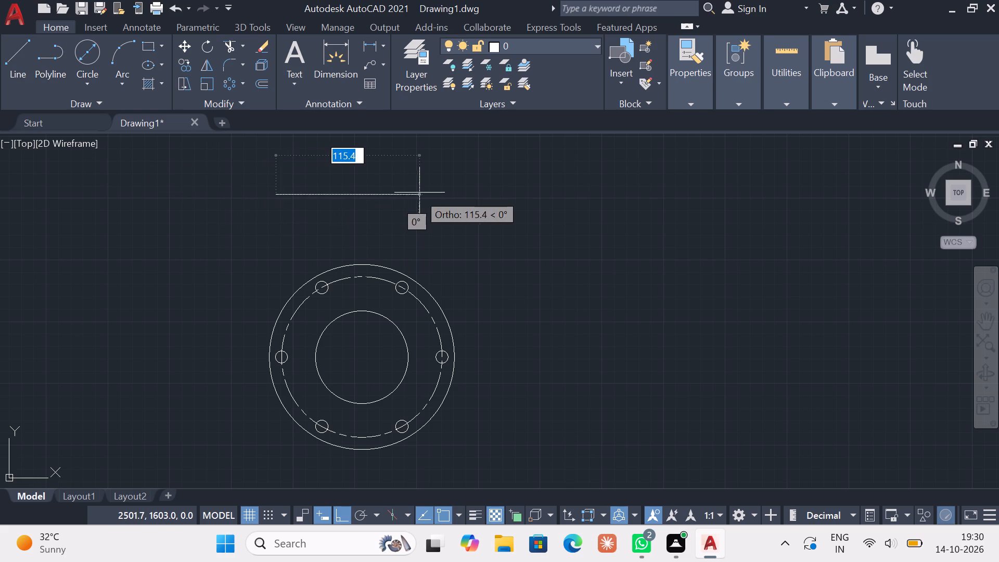
{"action": "type", "text": "100"}
{"action": "key", "text": "Return"}
{"action": "key", "text": "Escape"}
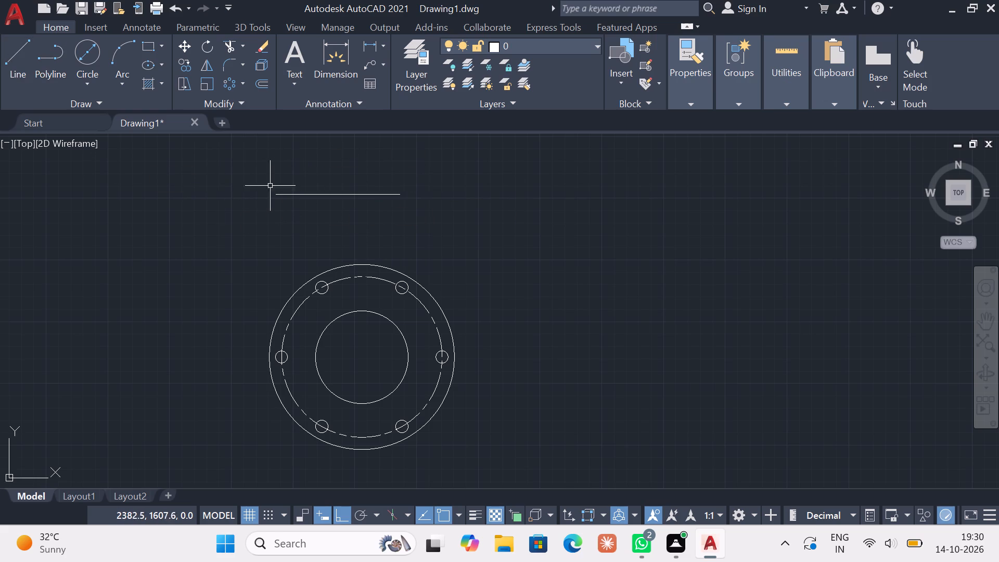
Move the horizontal line by its midpoint onto the top quadrant of the outer circle.
{"action": "left_click", "coordinate": [236, 165]}
{"action": "left_click", "coordinate": [428, 207]}
{"action": "right_click", "coordinate": [428, 207]}
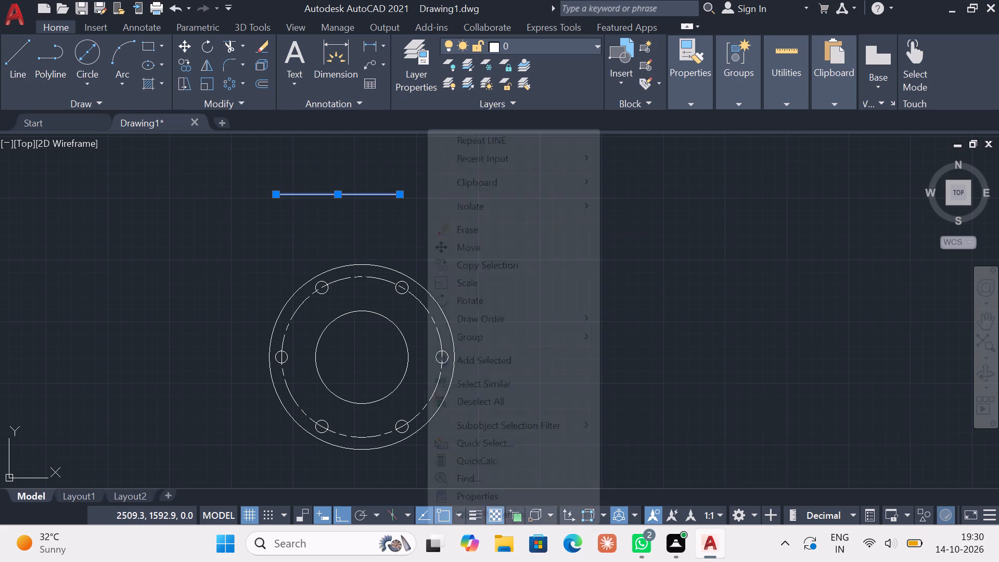
{"action": "left_click", "coordinate": [186, 41]}
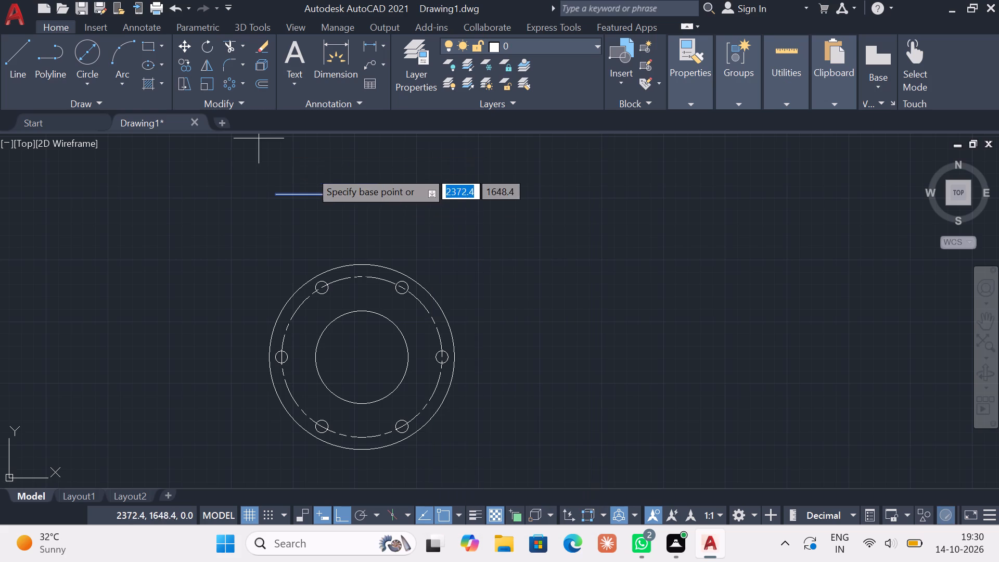
{"action": "left_click", "coordinate": [337, 194]}
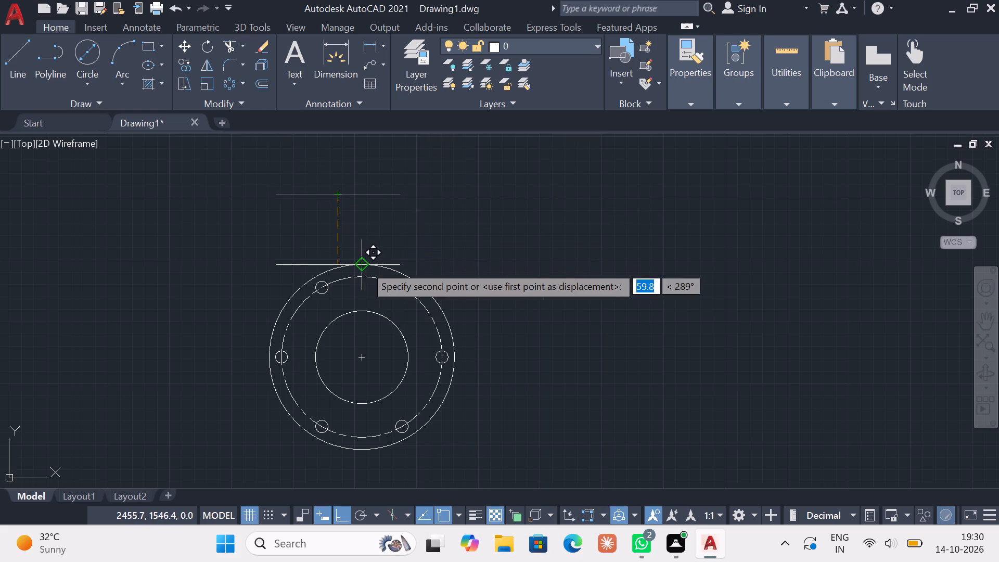
{"action": "left_click", "coordinate": [365, 265]}
{"action": "key", "text": "Escape"}
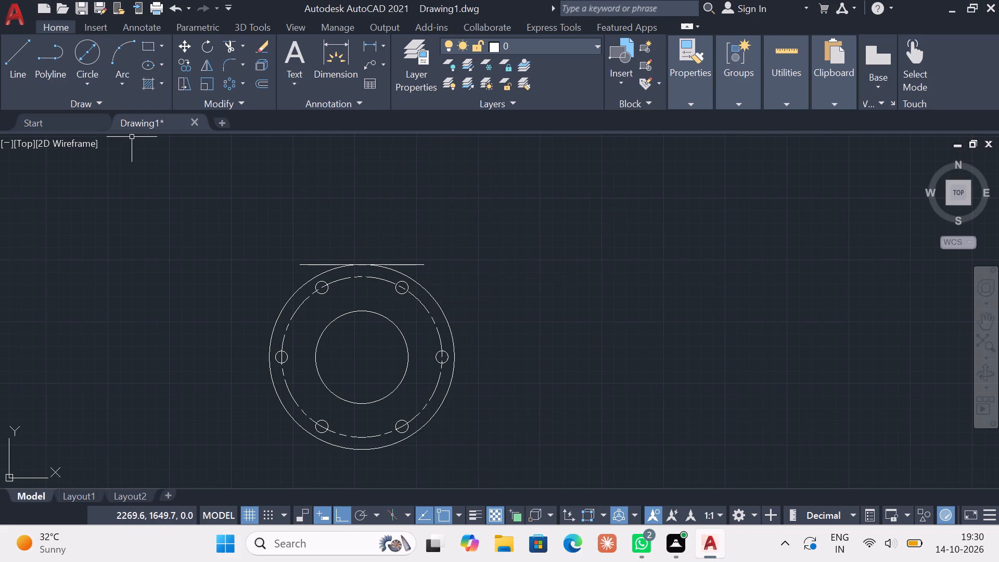
Draw a vertical line about 50 long downward from each end of the horizontal line, into the flange.
{"action": "left_click", "coordinate": [22, 71]}
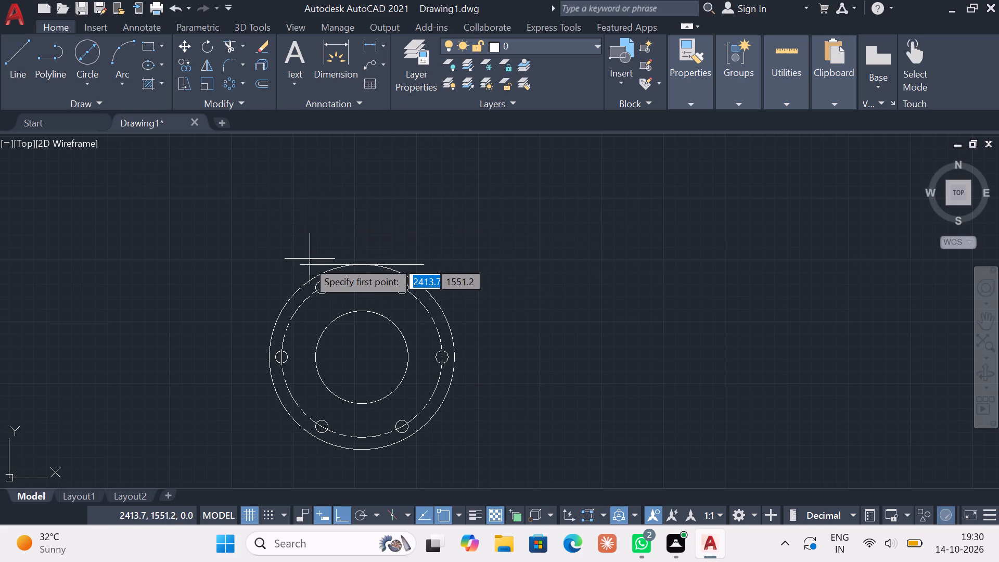
{"action": "left_click", "coordinate": [303, 262]}
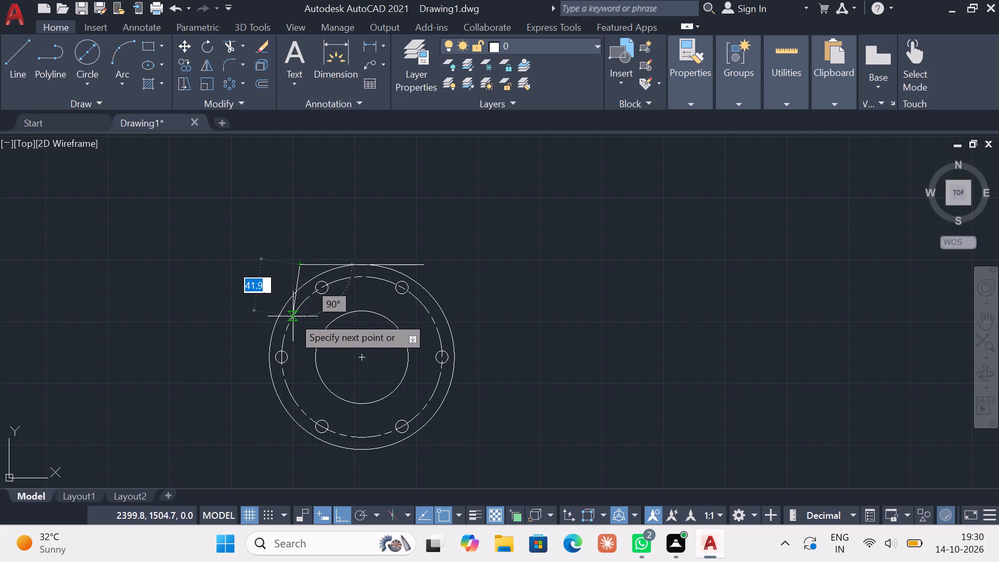
{"action": "left_click", "coordinate": [299, 328]}
{"action": "key", "text": "Escape"}
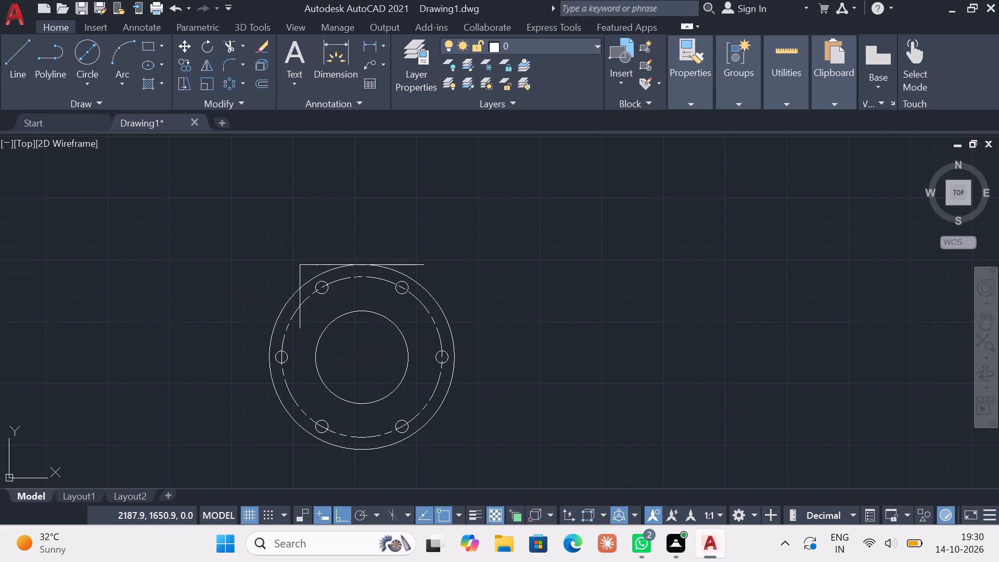
{"action": "left_click", "coordinate": [12, 76]}
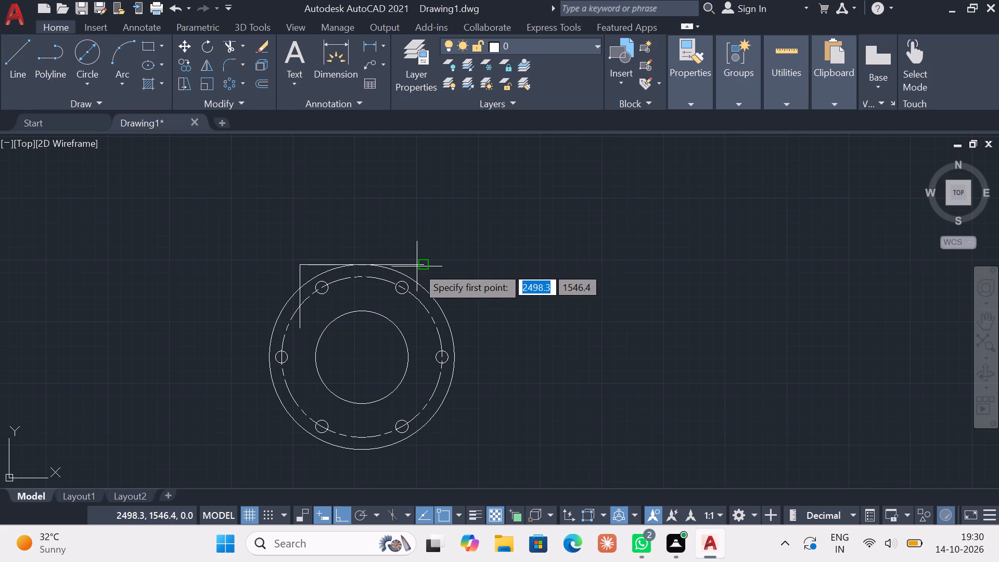
{"action": "left_click", "coordinate": [419, 266]}
{"action": "left_click", "coordinate": [416, 326]}
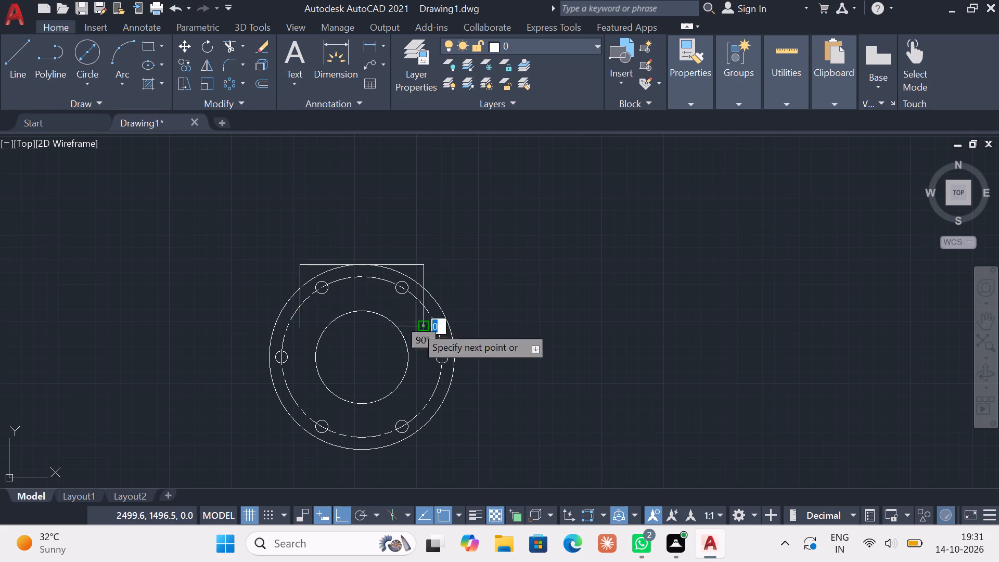
{"action": "key", "text": "Escape"}
{"action": "key", "text": "Escape"}
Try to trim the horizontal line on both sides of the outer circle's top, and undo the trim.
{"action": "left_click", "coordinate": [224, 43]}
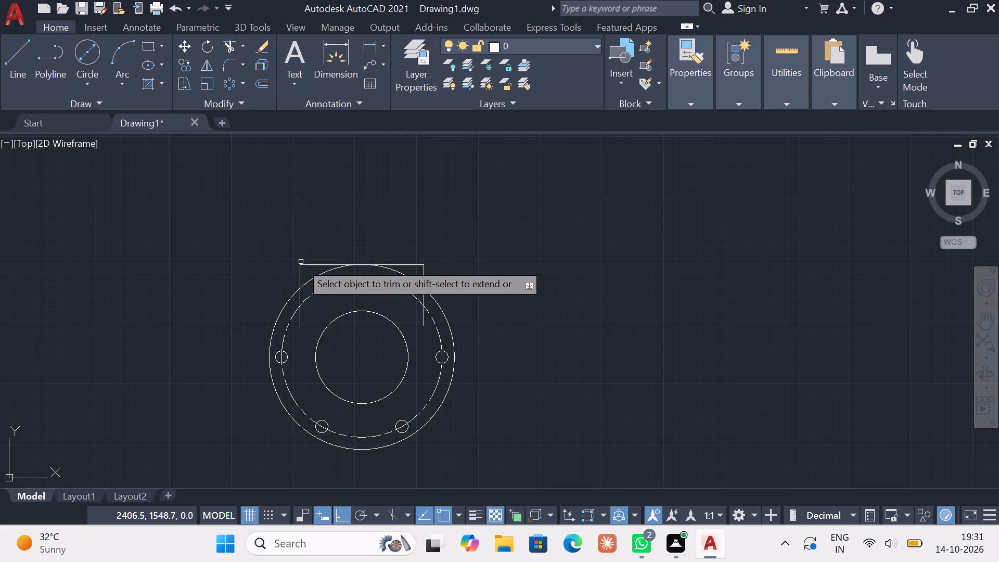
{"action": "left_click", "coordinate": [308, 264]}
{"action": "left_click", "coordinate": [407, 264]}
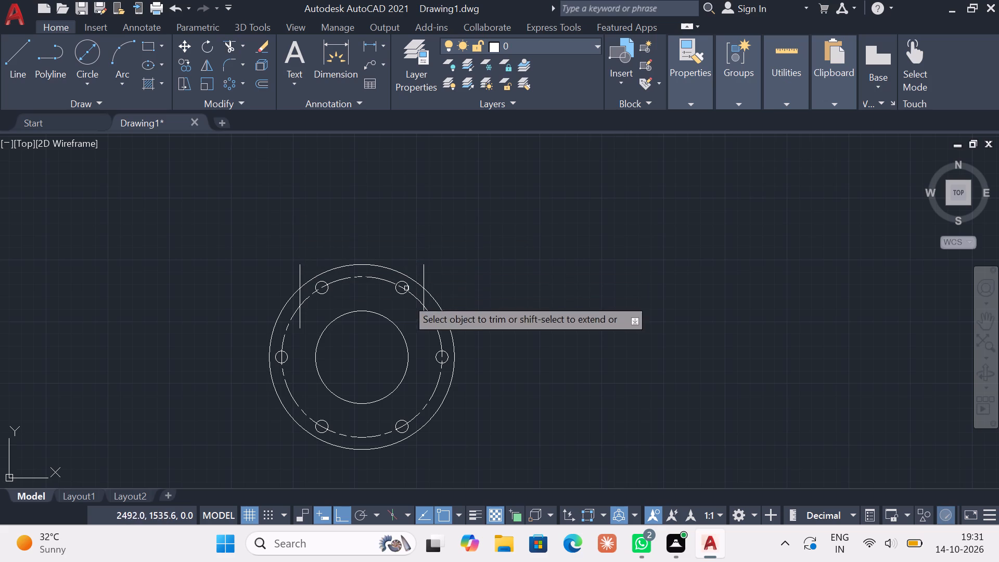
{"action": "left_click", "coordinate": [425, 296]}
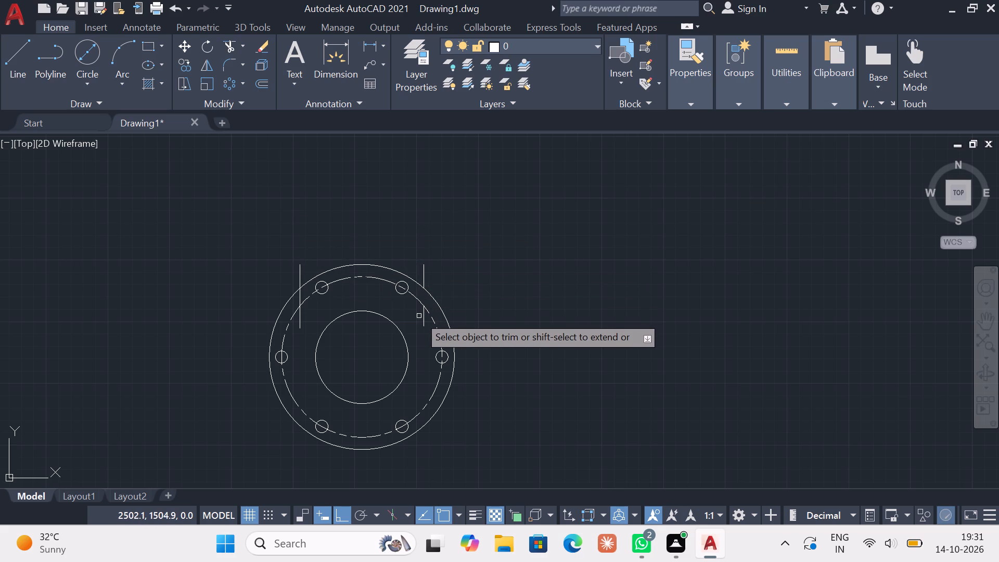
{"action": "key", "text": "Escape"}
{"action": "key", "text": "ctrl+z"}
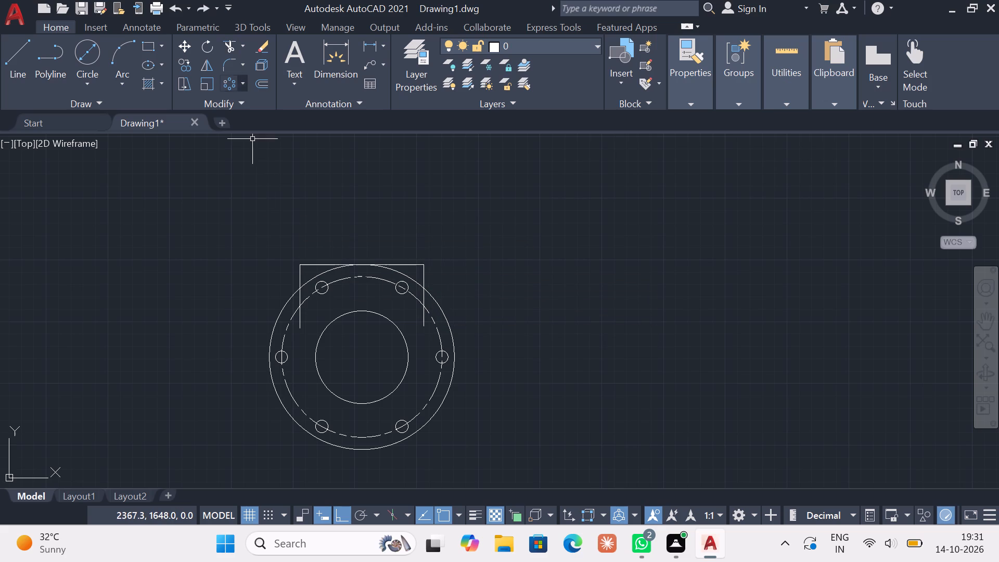
Trim away the horizontal line and the parts of both vertical lines above the outer circle and below the dashed pitch circle.
{"action": "left_click", "coordinate": [226, 46]}
{"action": "scroll", "coordinate": [324, 258], "scroll_direction": "up", "scroll_amount": 1}
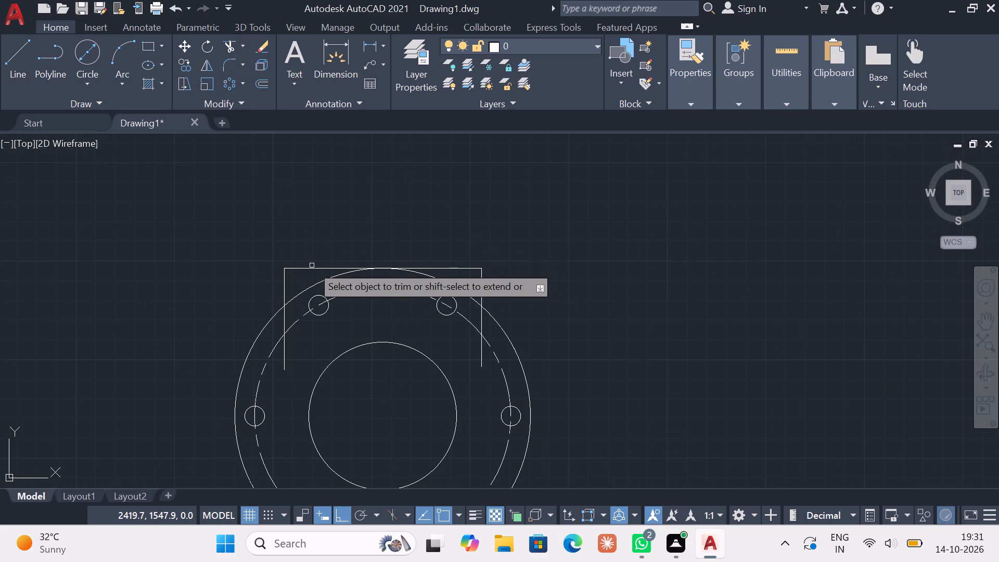
{"action": "left_click", "coordinate": [312, 267]}
{"action": "left_click", "coordinate": [285, 276]}
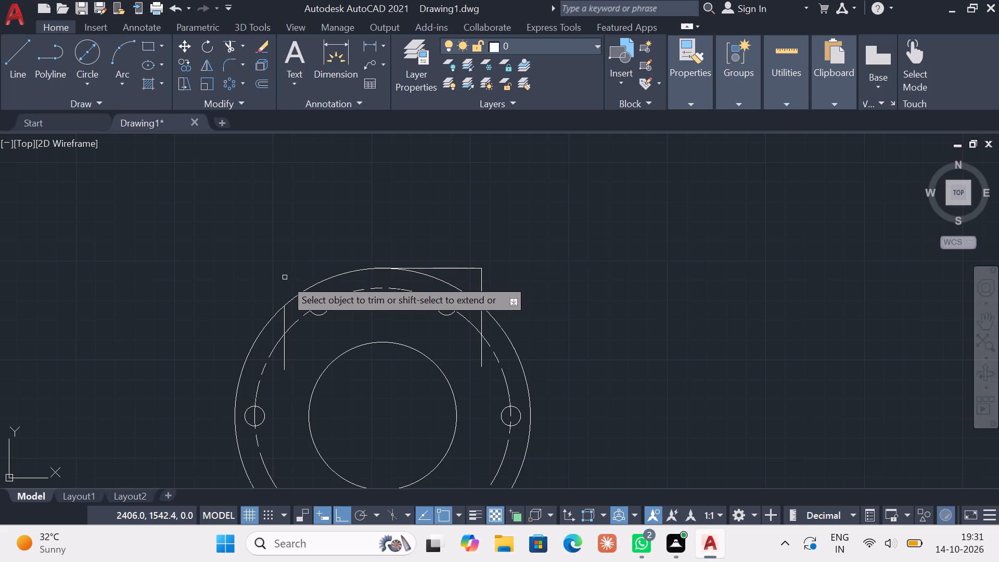
{"action": "left_click", "coordinate": [469, 271]}
{"action": "left_click", "coordinate": [483, 277]}
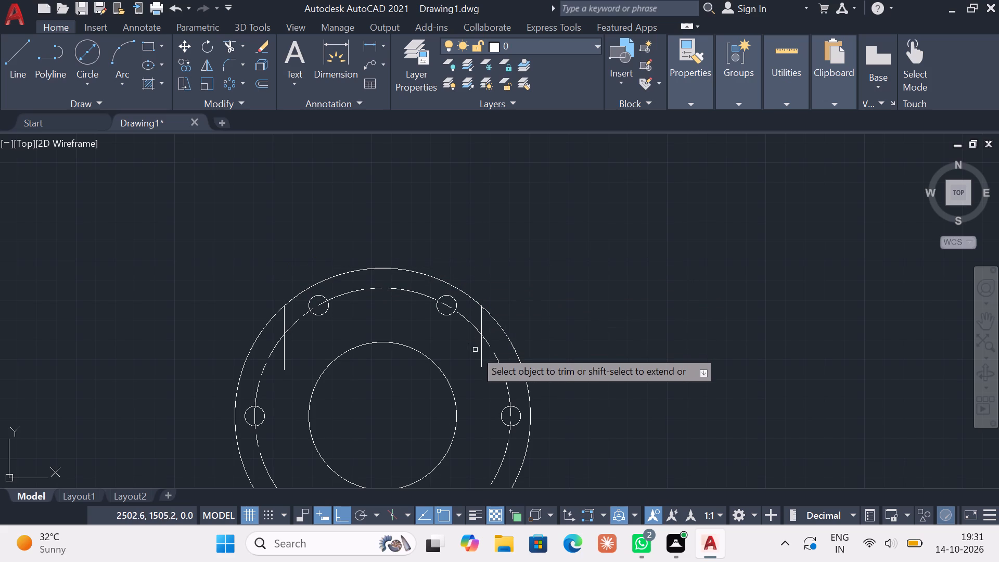
{"action": "left_click", "coordinate": [479, 355]}
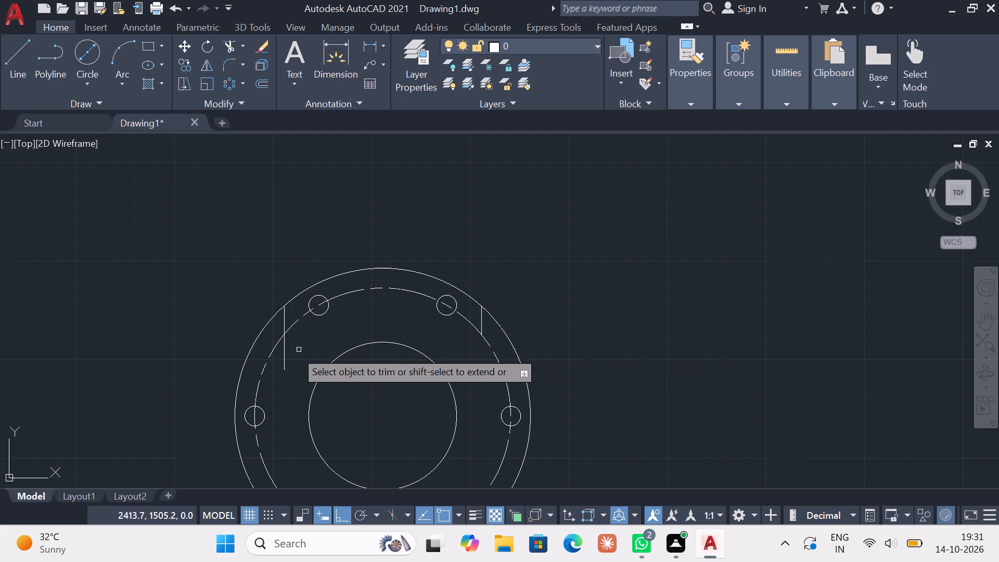
{"action": "left_click", "coordinate": [284, 358]}
{"action": "key", "text": "Escape"}
{"action": "key", "text": "Escape"}
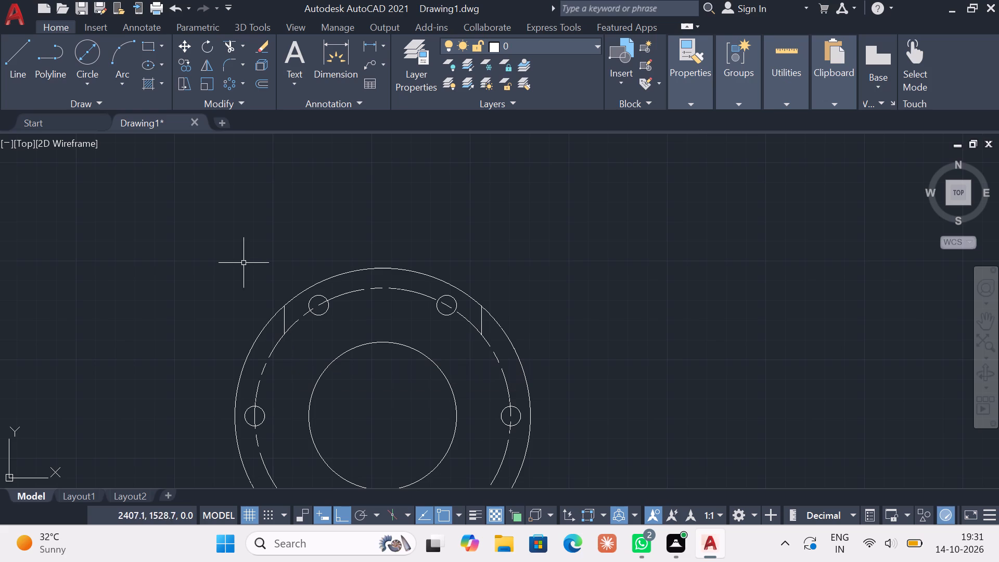
Draw a vertical line 100 long upward from where the left short line meets the outer circle.
{"action": "left_click", "coordinate": [13, 65]}
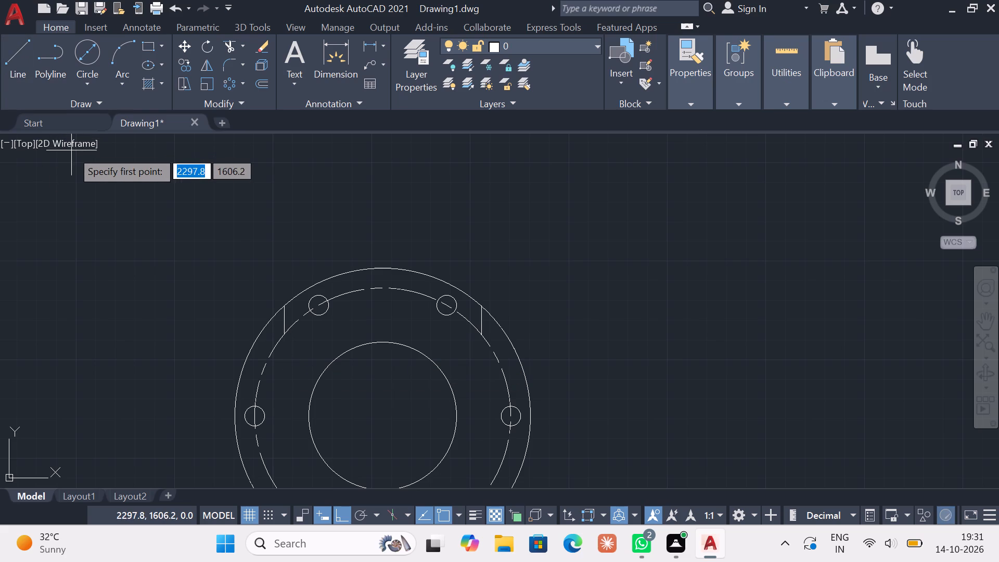
{"action": "scroll", "coordinate": [227, 212], "scroll_direction": "down", "scroll_amount": 1}
{"action": "middle_click_drag", "start_coordinate": [264, 239], "coordinate": [290, 352]}
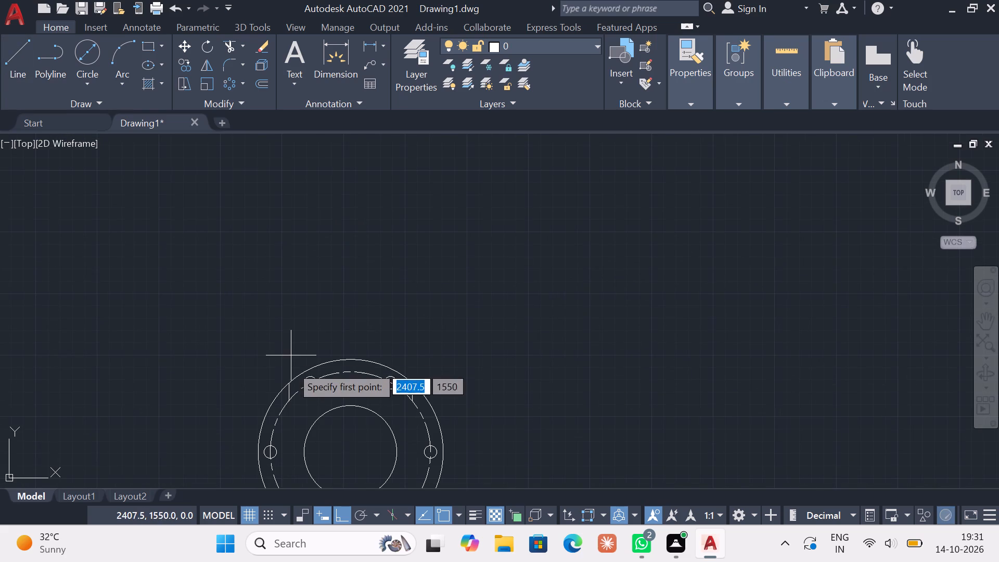
{"action": "left_click_drag", "start_coordinate": [286, 379], "coordinate": [286, 362]}
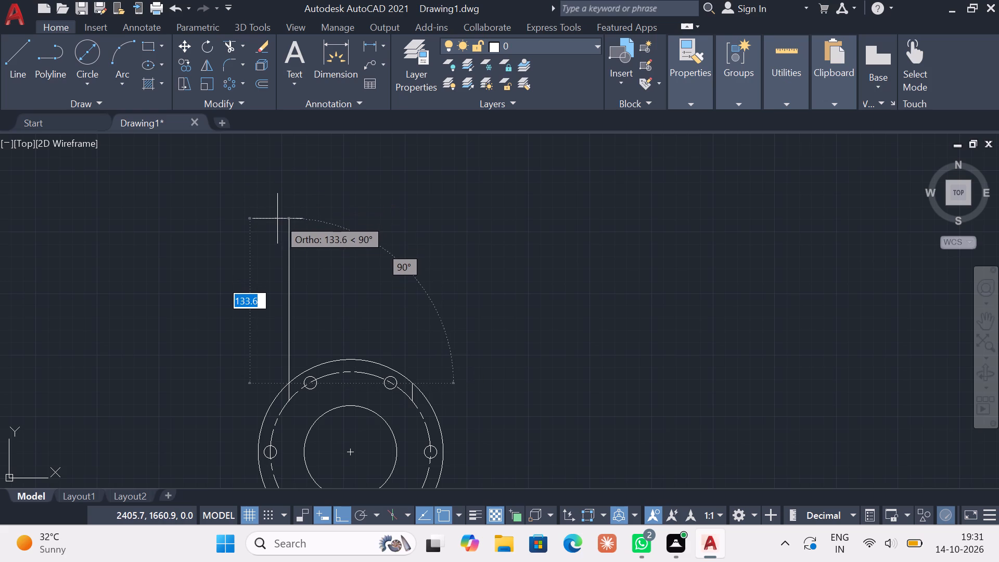
{"action": "type", "text": "100"}
{"action": "key", "text": "Return"}
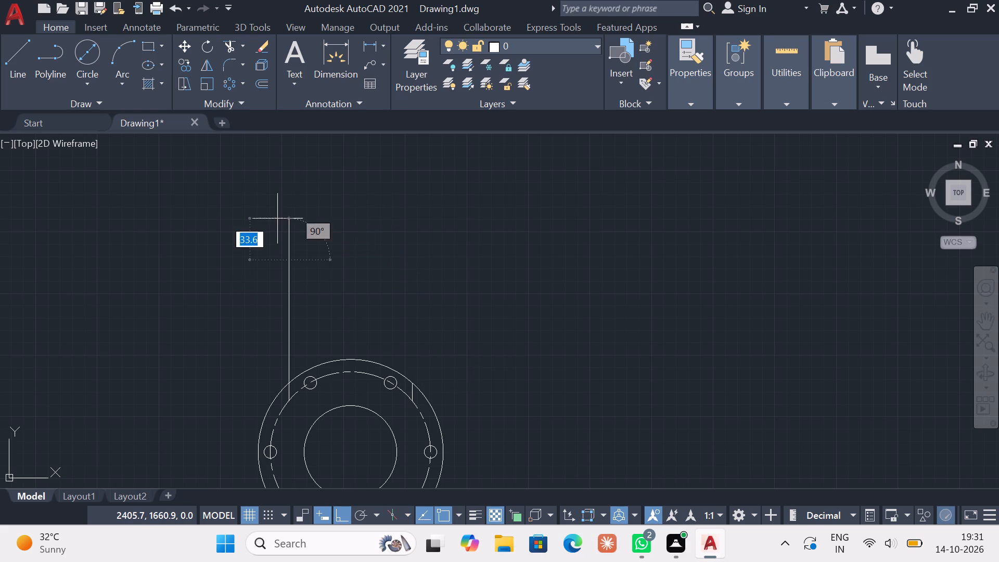
{"action": "key", "text": "Escape"}
Draw a vertical line 100 long upward from where the right short line meets the outer circle.
{"action": "left_click", "coordinate": [25, 82]}
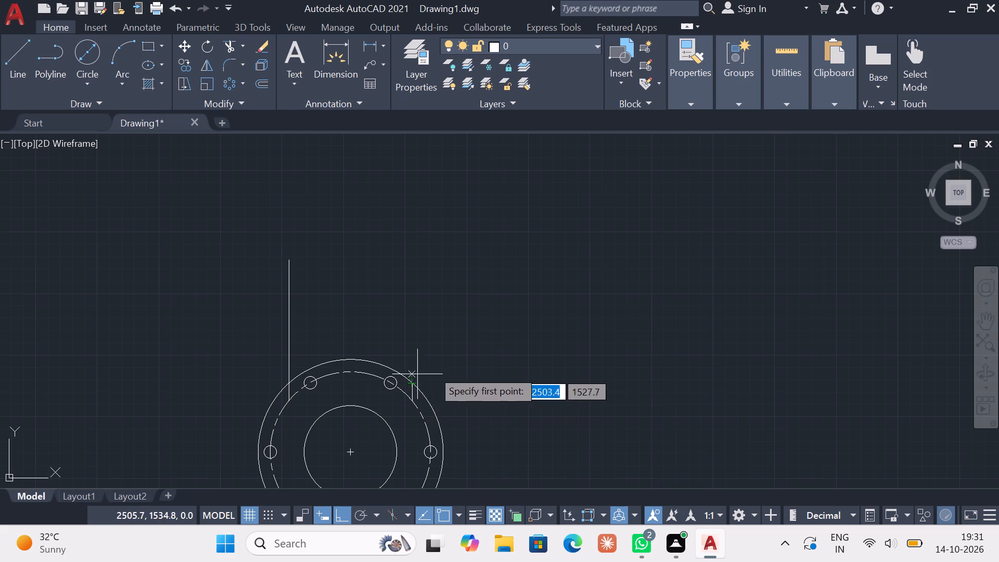
{"action": "left_click", "coordinate": [412, 382]}
{"action": "type", "text": "10"}
{"action": "key", "text": "0"}
{"action": "key", "text": "Return"}
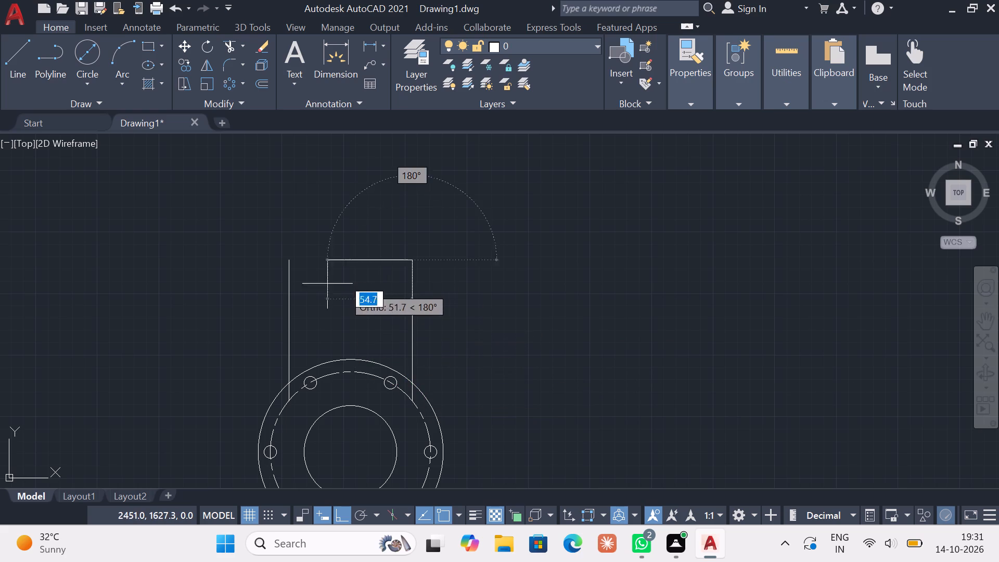
{"action": "key", "text": "Escape"}
{"action": "left_click", "coordinate": [14, 62]}
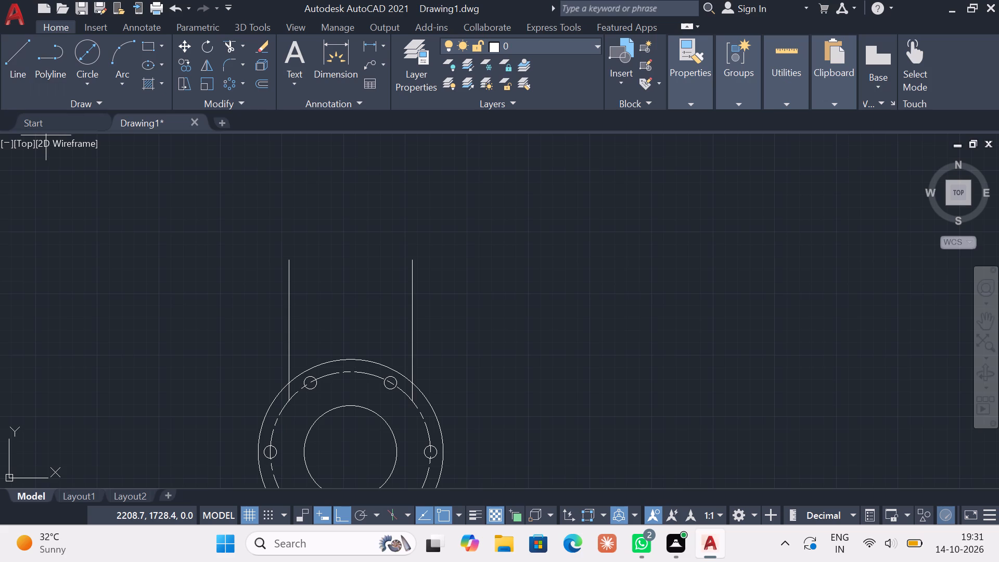
{"action": "key", "text": "Escape"}
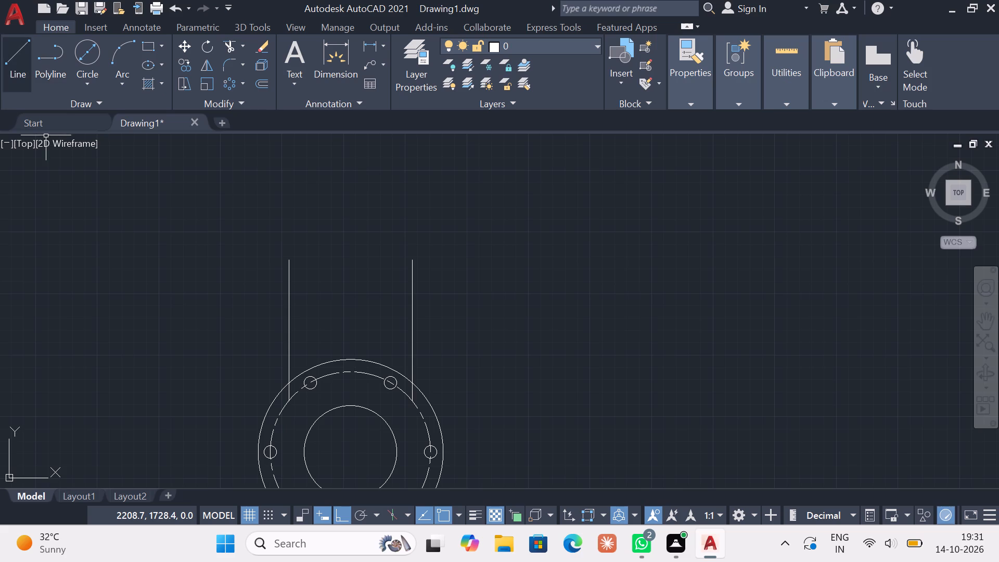
Draw a vertical line about 191 long upward from the left quadrant of the outer circle.
{"action": "left_click", "coordinate": [12, 55]}
{"action": "middle_click_drag", "start_coordinate": [197, 314], "coordinate": [193, 207]}
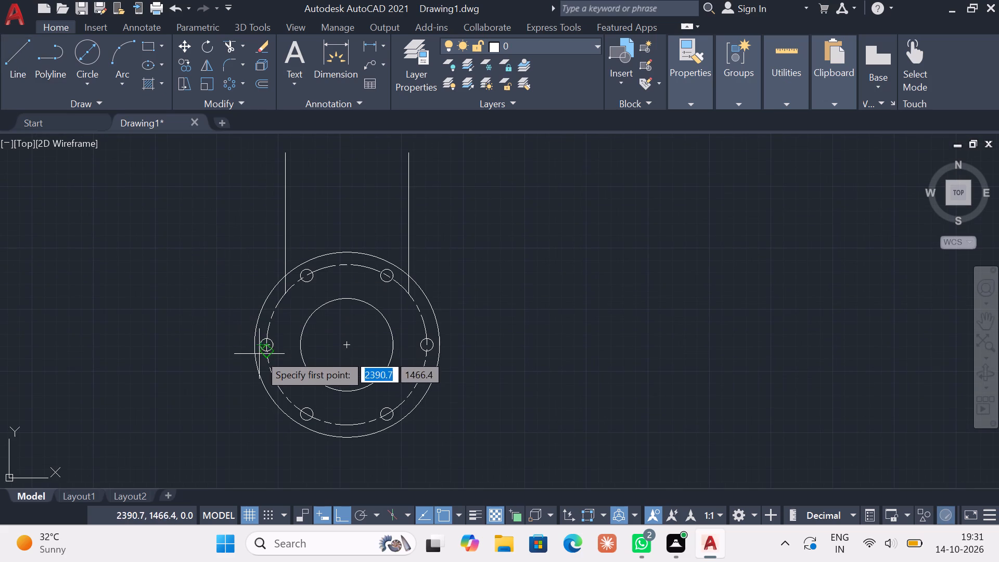
{"action": "left_click_drag", "start_coordinate": [255, 346], "coordinate": [257, 331]}
{"action": "middle_click_drag", "start_coordinate": [272, 240], "coordinate": [263, 334]}
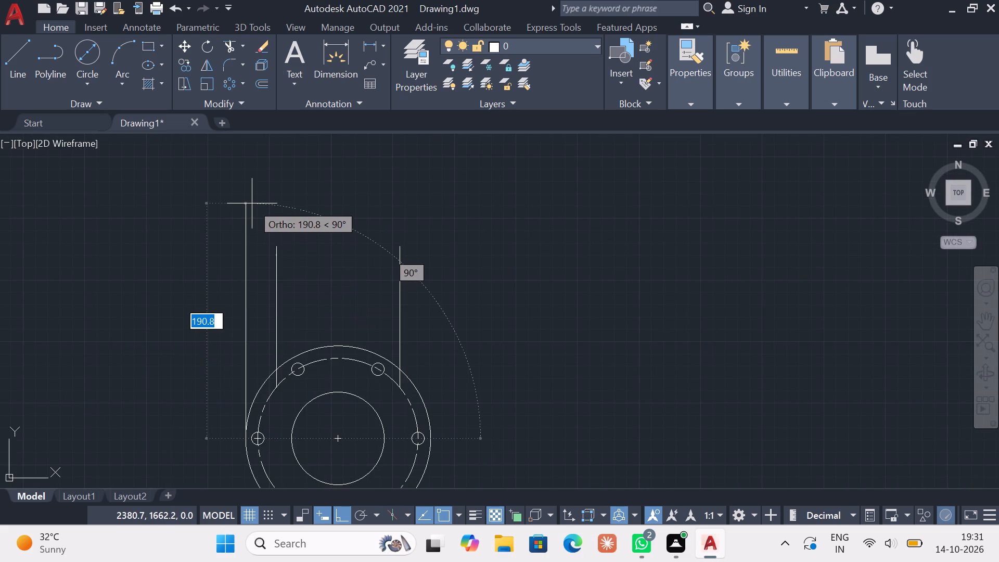
{"action": "left_click", "coordinate": [252, 203]}
{"action": "key", "text": "Escape"}
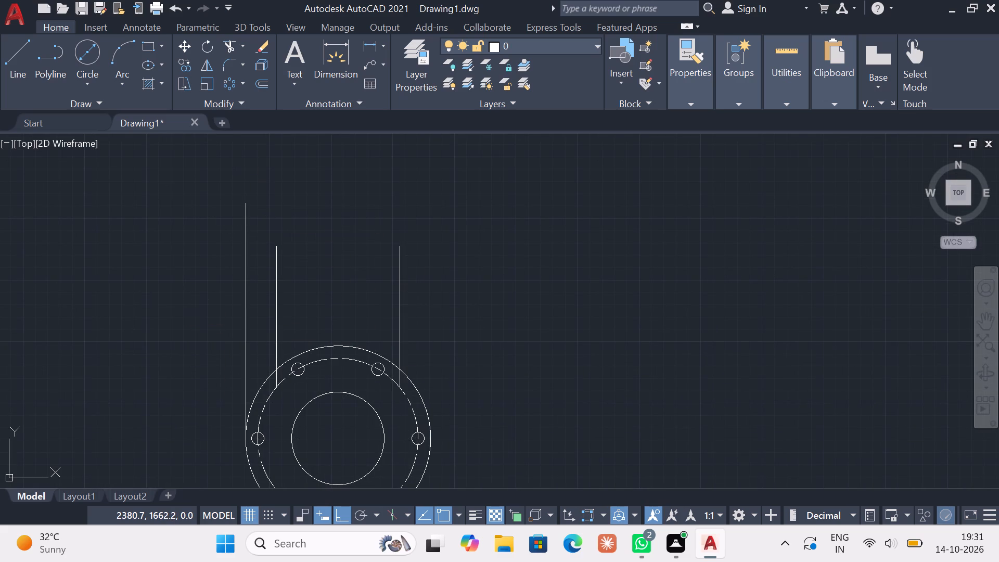
Draw a vertical line upward from the right quadrant of the outer circle, ending slightly higher than the left outer line.
{"action": "left_click", "coordinate": [8, 62]}
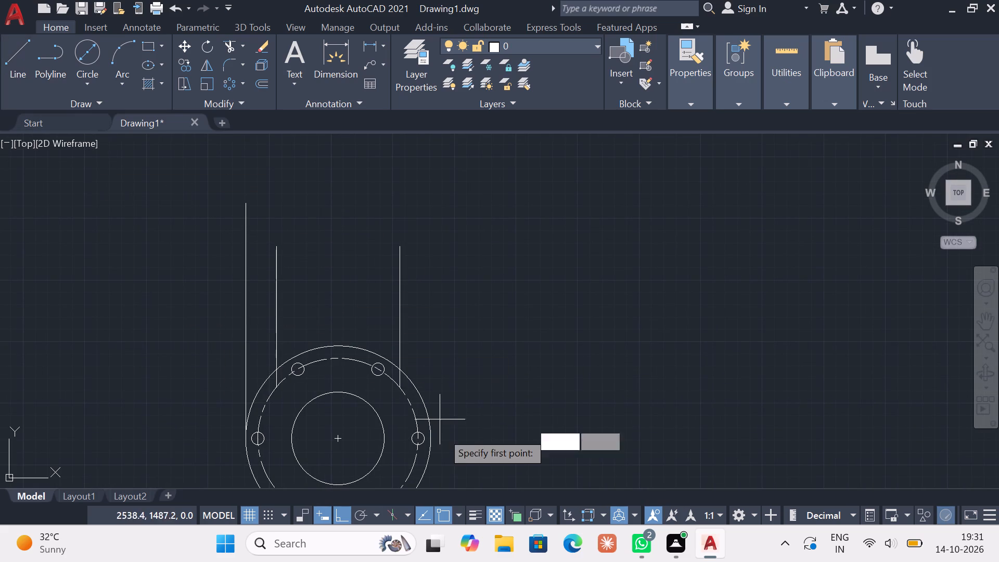
{"action": "left_click", "coordinate": [433, 439]}
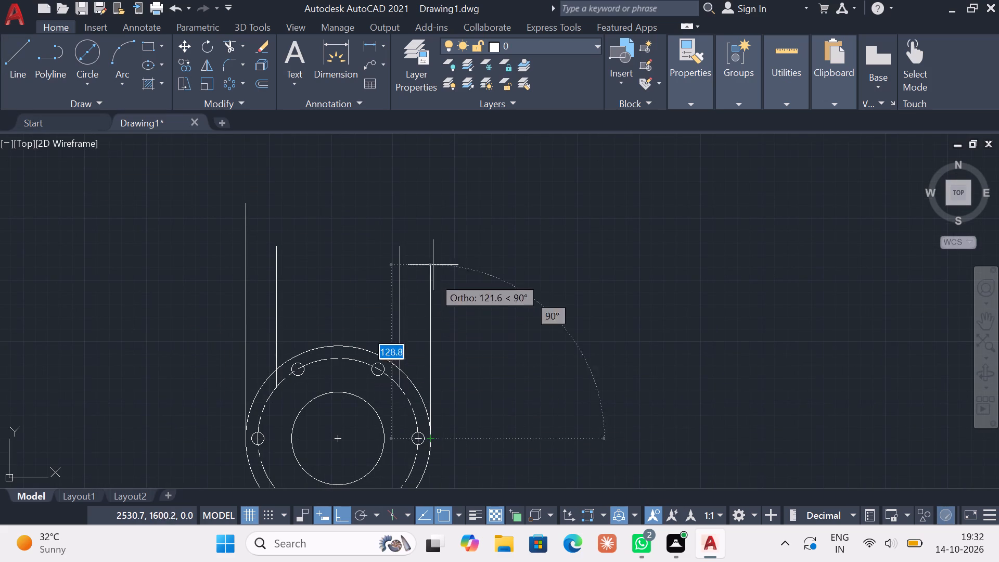
{"action": "left_click", "coordinate": [422, 197]}
{"action": "key", "text": "Escape"}
{"action": "key", "text": "Escape"}
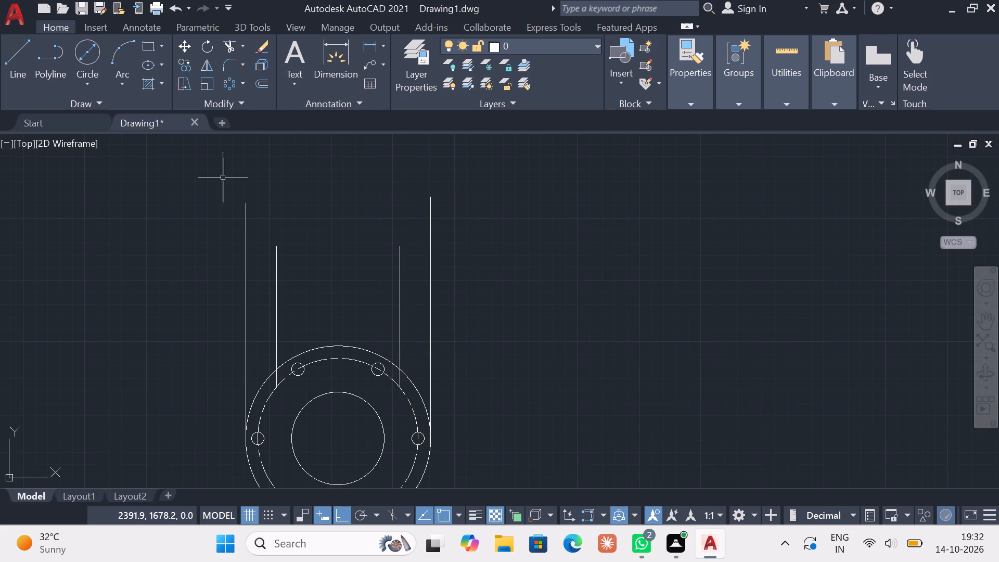
Draw a horizontal line leftward from the top end of the right outer line to beyond the left outer line.
{"action": "left_click", "coordinate": [6, 57]}
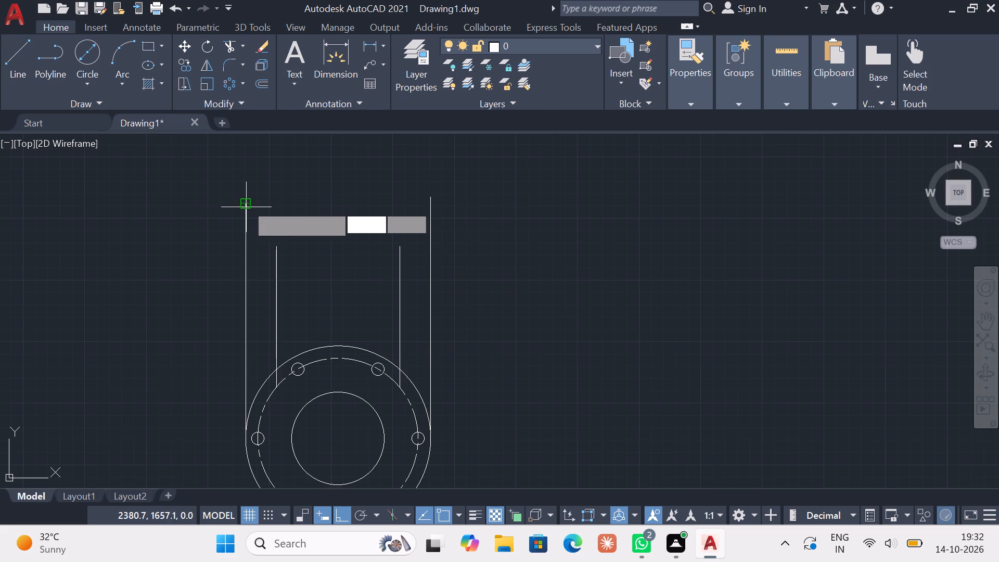
{"action": "left_click", "coordinate": [426, 199]}
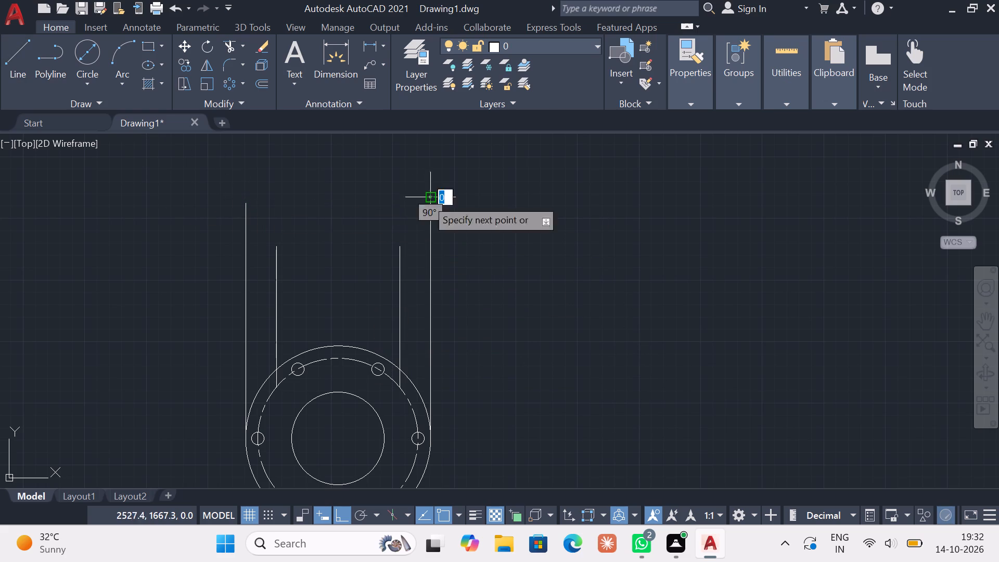
{"action": "left_click", "coordinate": [185, 170]}
{"action": "key", "text": "Escape"}
{"action": "left_click", "coordinate": [29, 66]}
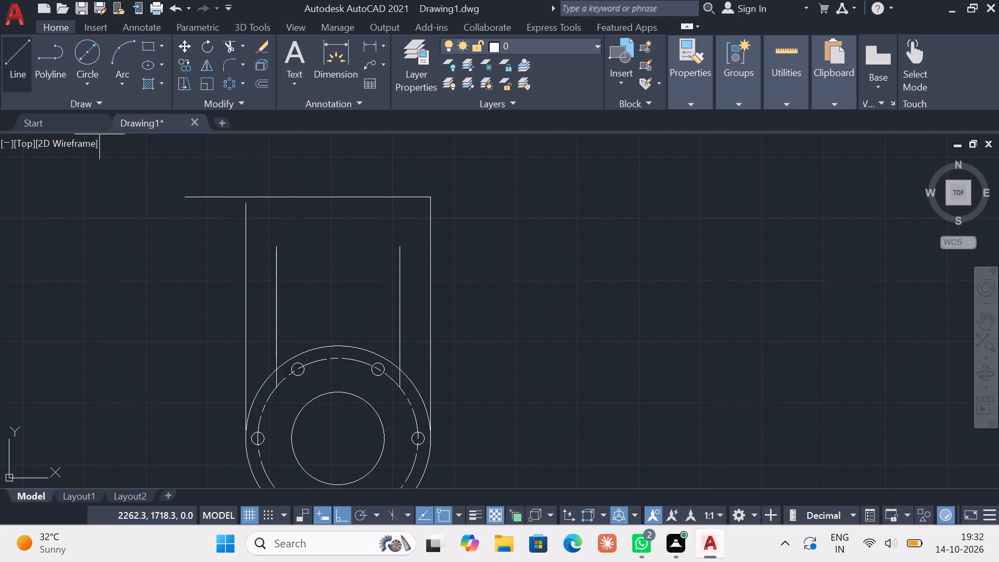
{"action": "key", "text": "Escape"}
Extend the left outer vertical line up to the horizontal top line.
{"action": "key", "text": "e"}
{"action": "key", "text": "x"}
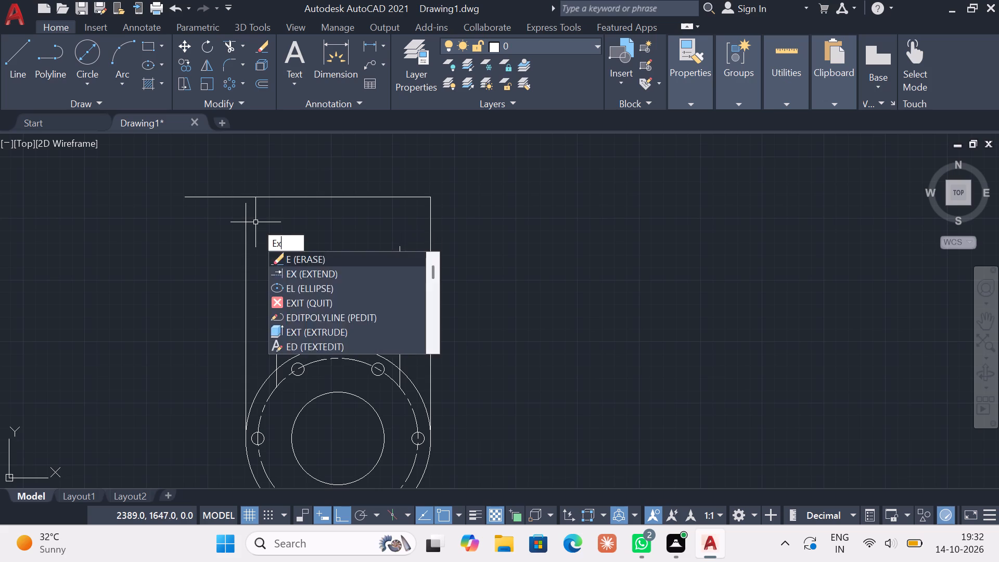
{"action": "key", "text": "Return"}
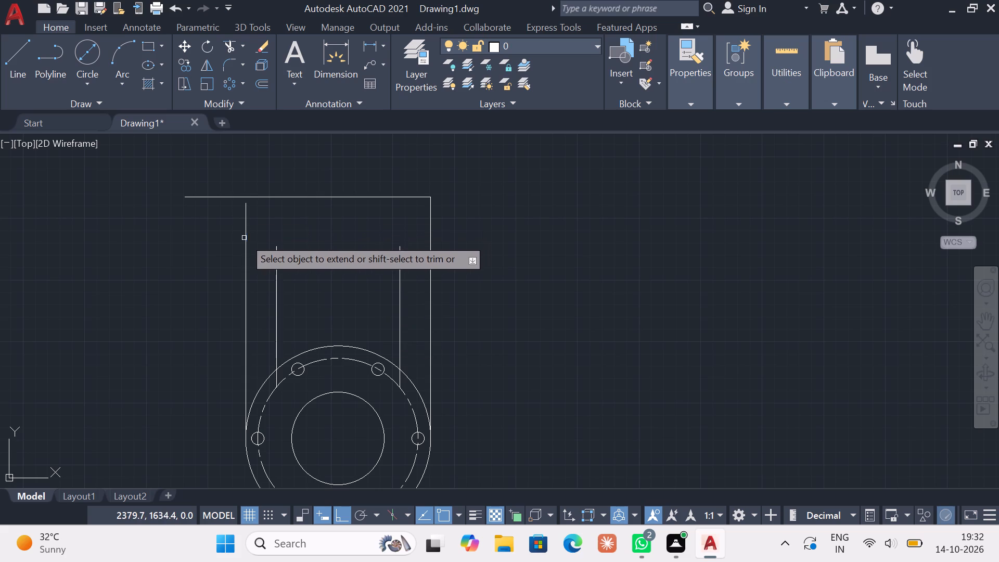
{"action": "left_click", "coordinate": [243, 238]}
{"action": "key", "text": "Escape"}
{"action": "key", "text": "Escape"}
Trim the part of the top horizontal line that overhangs the left outer vertical line.
{"action": "left_click", "coordinate": [231, 44]}
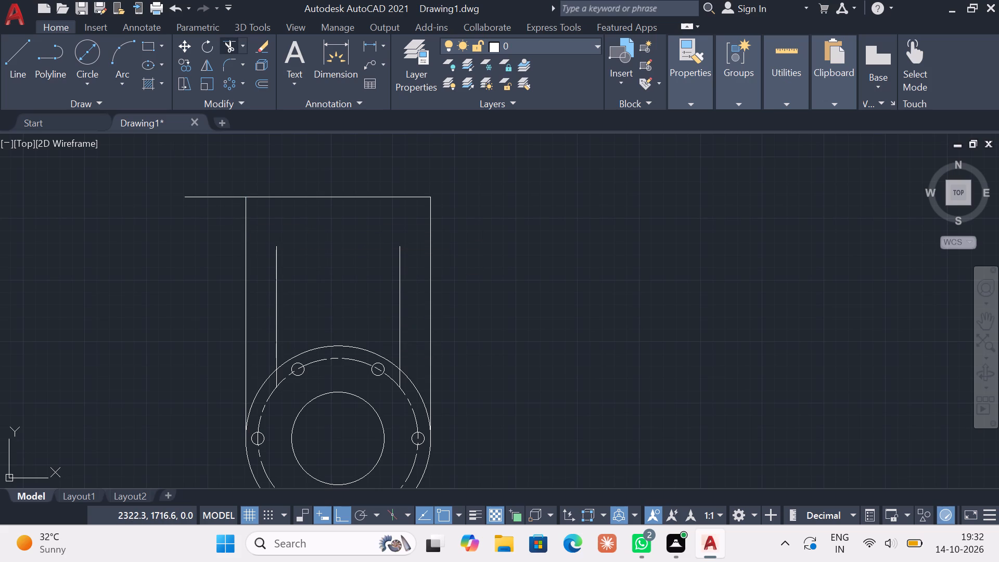
{"action": "left_click", "coordinate": [220, 196]}
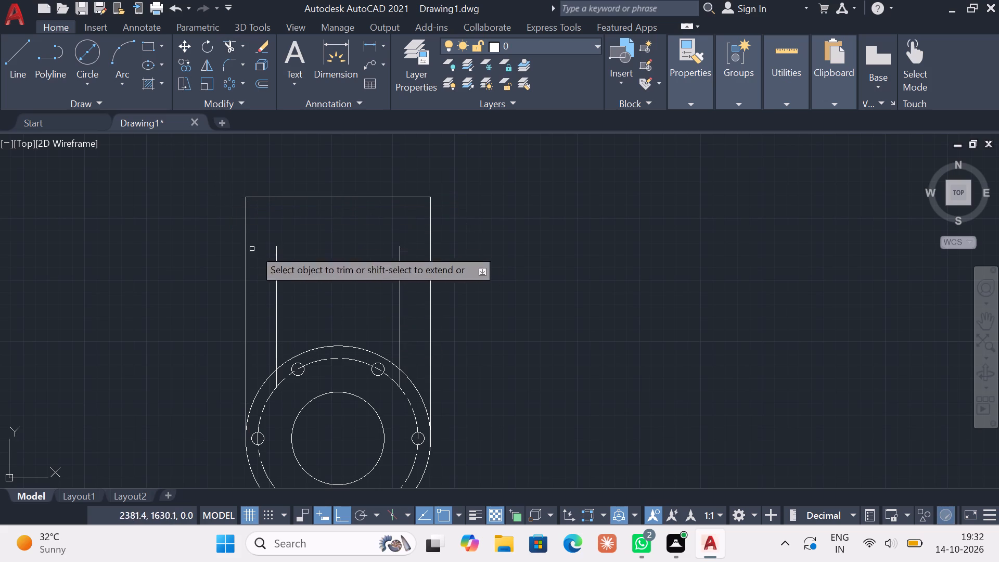
{"action": "key", "text": "Escape"}
{"action": "key", "text": "Escape"}
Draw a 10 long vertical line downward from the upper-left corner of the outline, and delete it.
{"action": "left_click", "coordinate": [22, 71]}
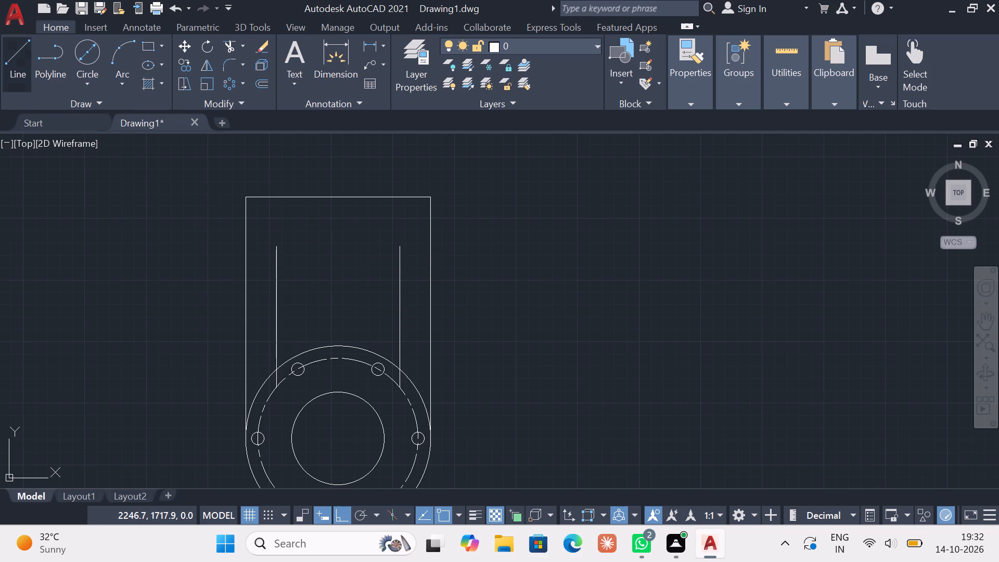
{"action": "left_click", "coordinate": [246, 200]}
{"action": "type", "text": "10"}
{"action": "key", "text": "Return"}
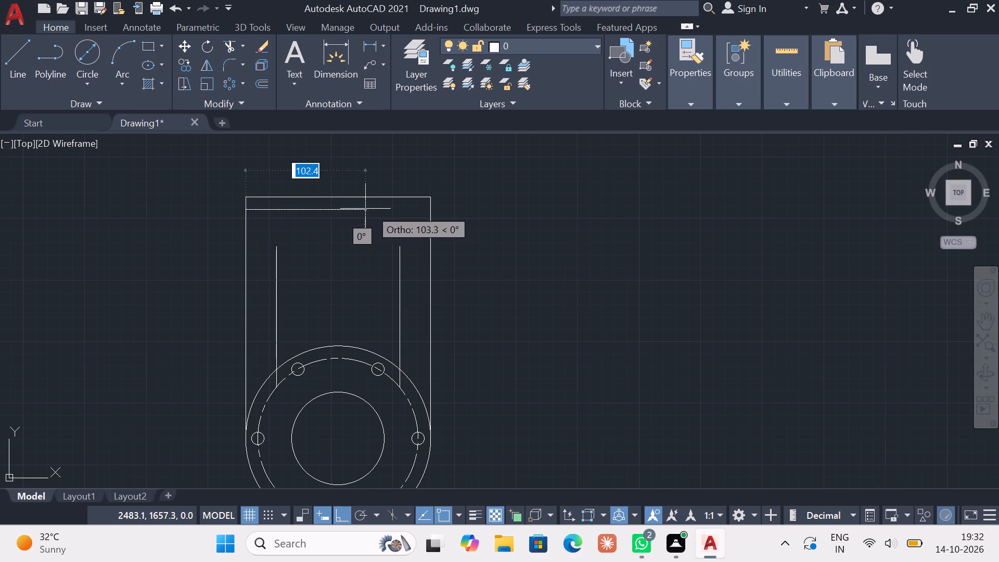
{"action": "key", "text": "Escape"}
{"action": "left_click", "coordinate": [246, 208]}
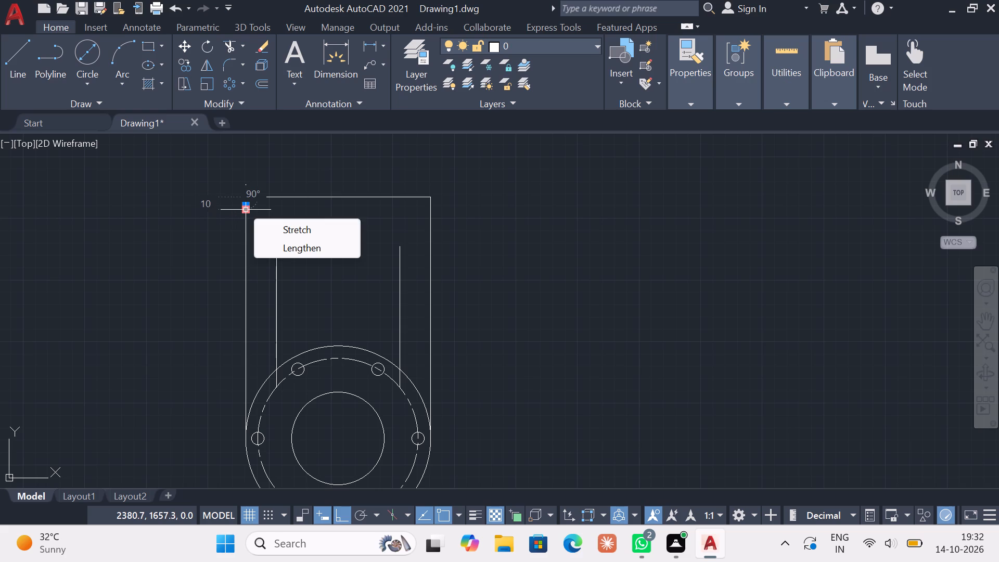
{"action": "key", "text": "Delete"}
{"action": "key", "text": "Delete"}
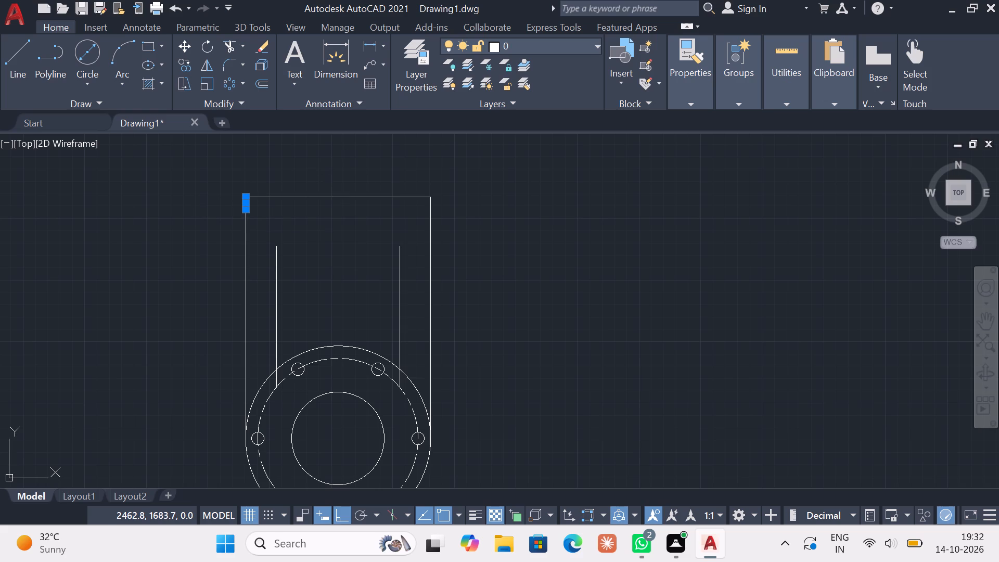
Draw a line 20 downward from the outline's upper-right corner and across horizontally to the left outer vertical line.
{"action": "left_click", "coordinate": [23, 65]}
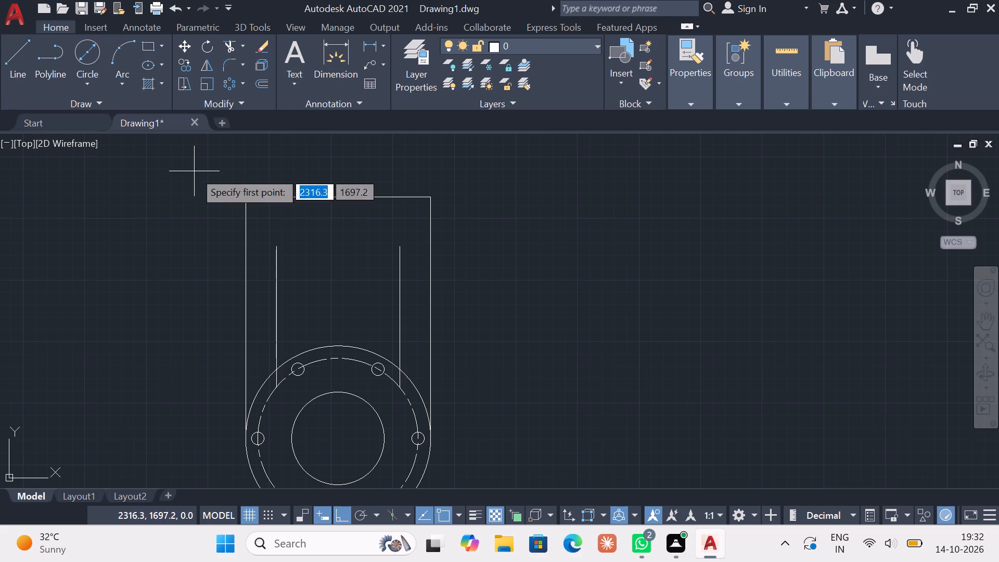
{"action": "left_click", "coordinate": [427, 202]}
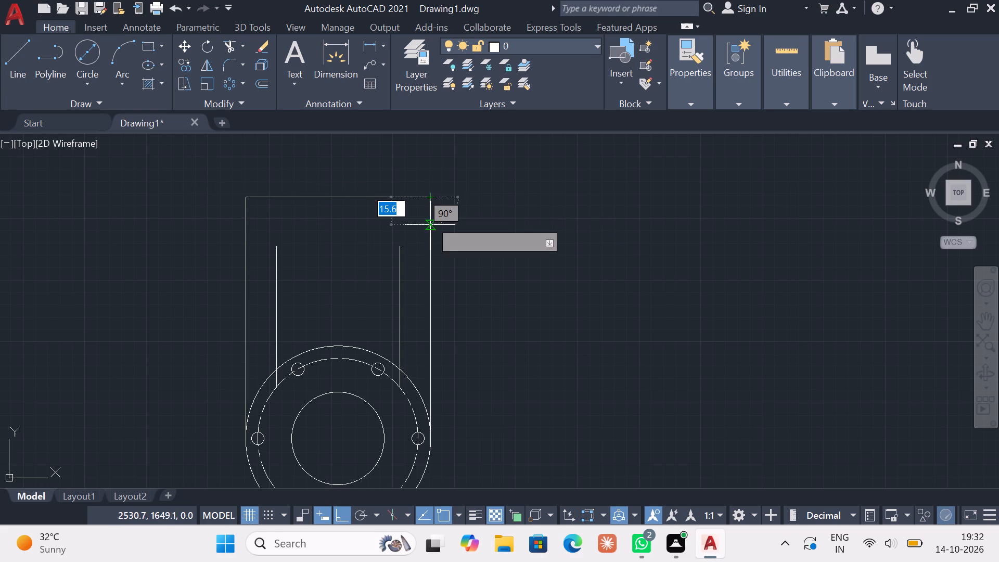
{"action": "type", "text": "20"}
{"action": "key", "text": "Return"}
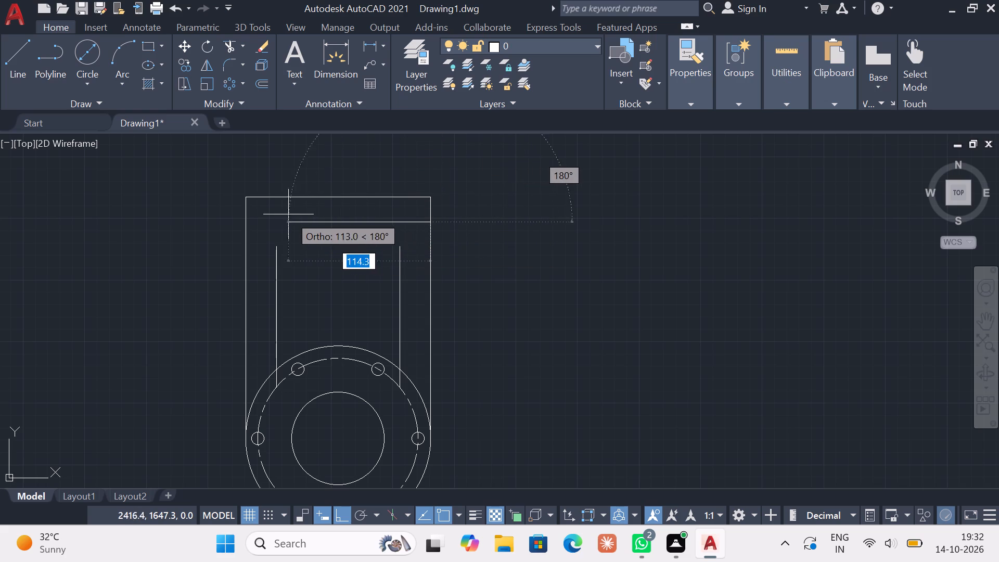
{"action": "left_click", "coordinate": [244, 222]}
{"action": "key", "text": "Escape"}
{"action": "key", "text": "Escape"}
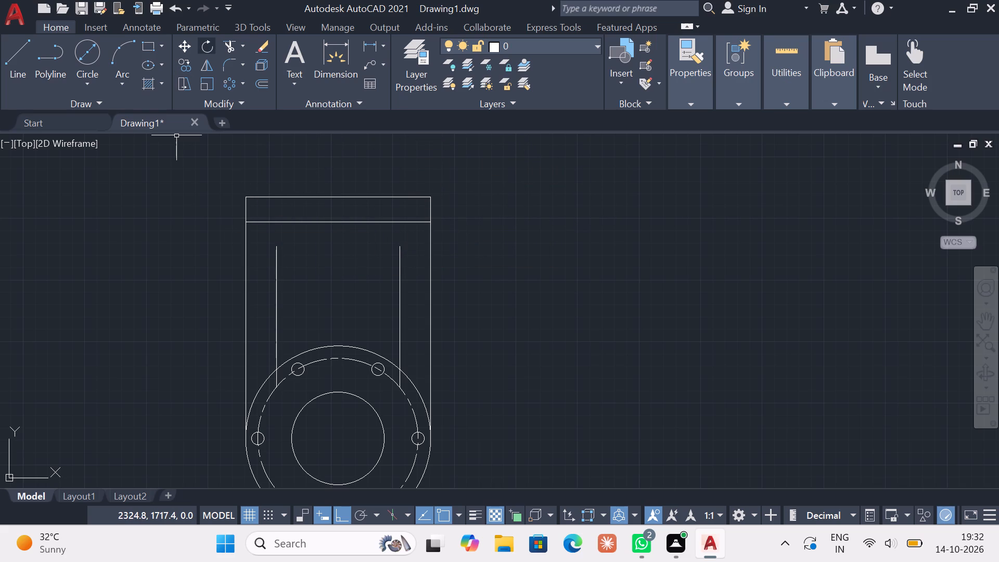
Trim away both outer vertical lines below the lower horizontal line of the top flange.
{"action": "left_click", "coordinate": [224, 44]}
{"action": "left_click", "coordinate": [245, 284]}
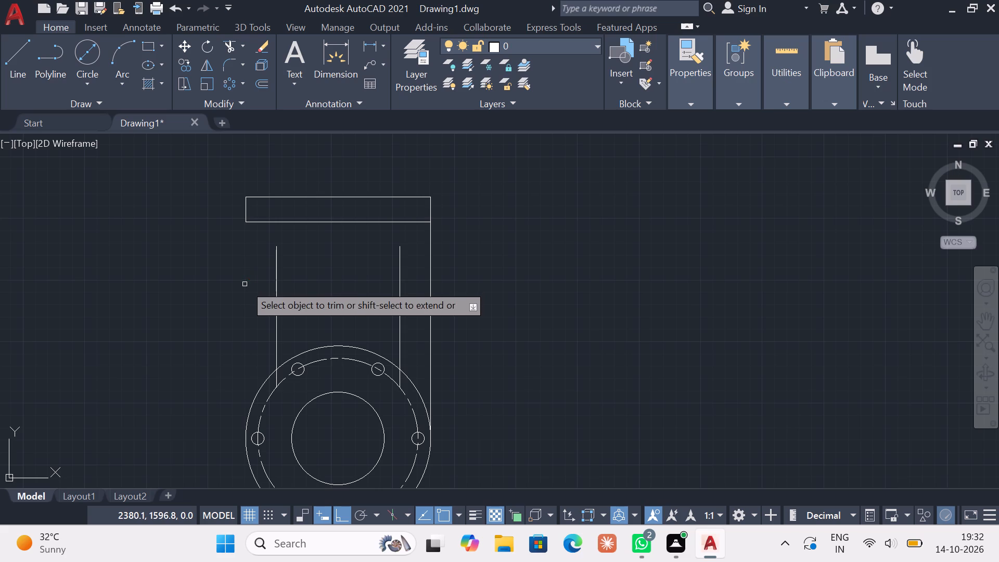
{"action": "left_click", "coordinate": [430, 291]}
{"action": "key", "text": "Escape"}
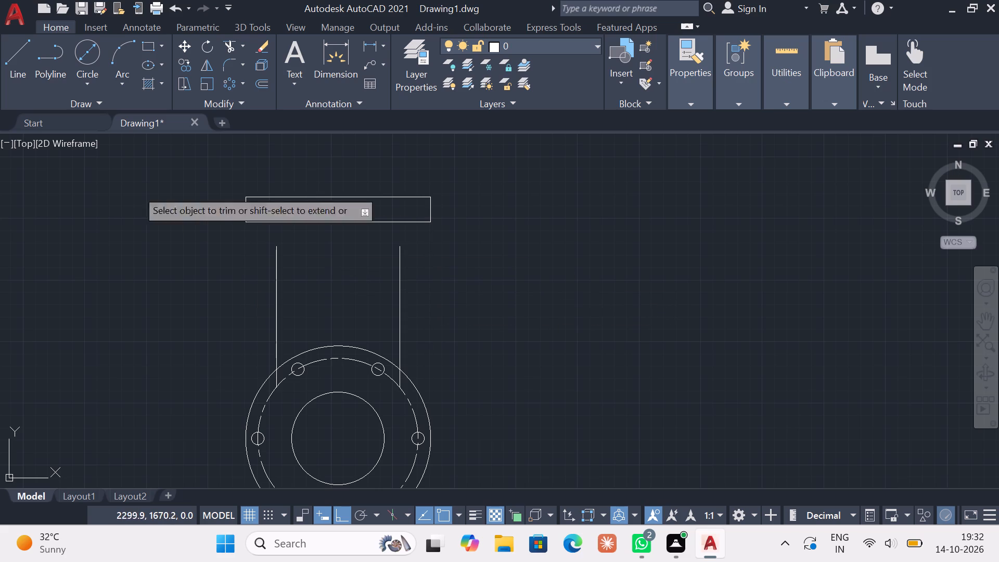
{"action": "key", "text": "Escape"}
Fillet the left pipe line and the top flange's lower edge with a radius of 5.
{"action": "left_click", "coordinate": [245, 65]}
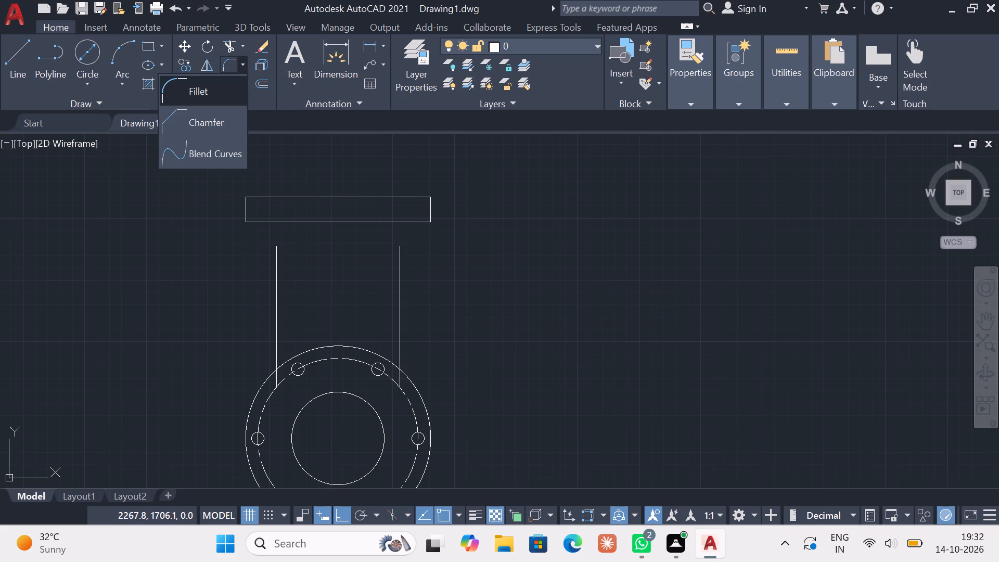
{"action": "left_click", "coordinate": [217, 95]}
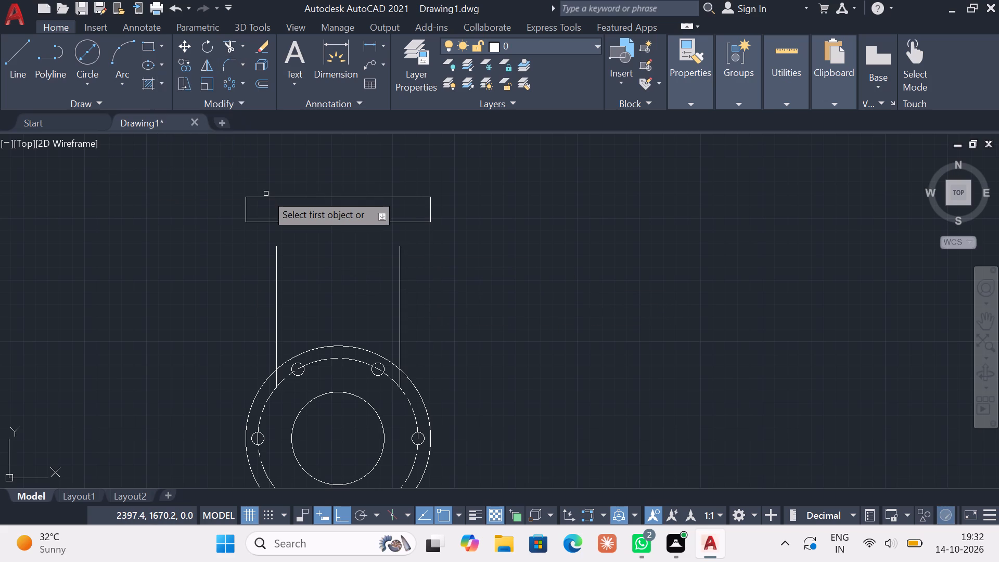
{"action": "key", "text": "r"}
{"action": "key", "text": "Return"}
{"action": "key", "text": "5"}
{"action": "key", "text": "Return"}
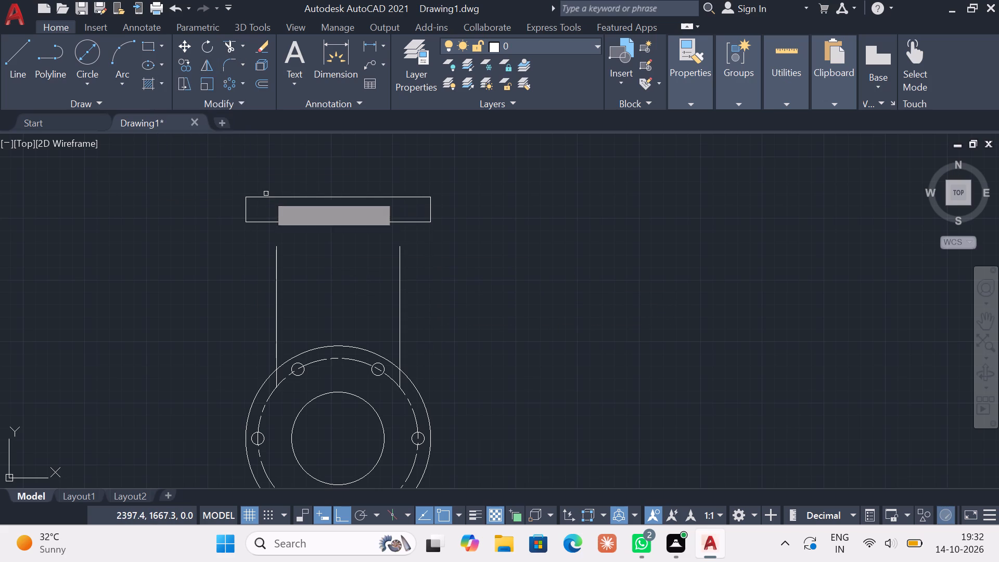
{"action": "left_click", "coordinate": [275, 276]}
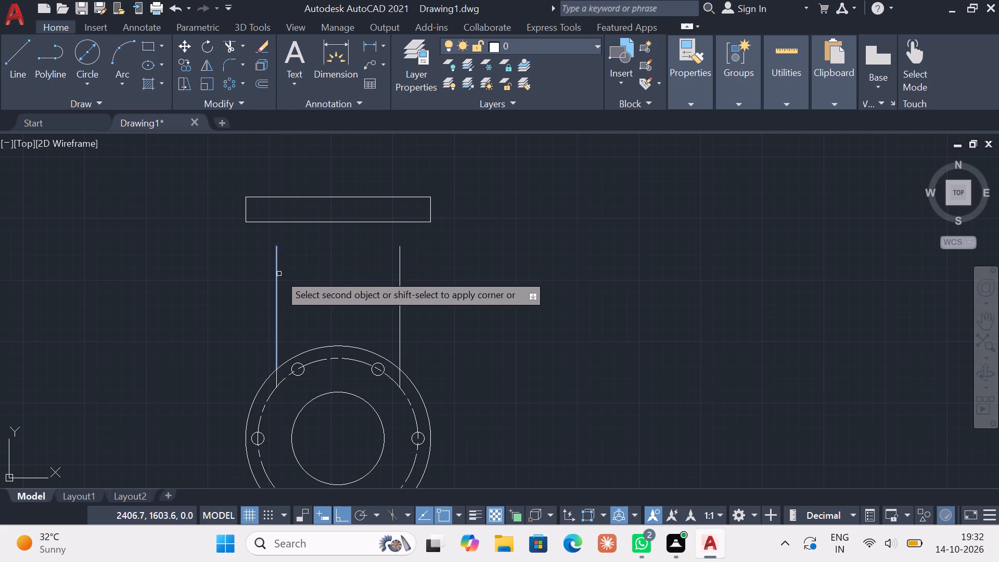
{"action": "left_click", "coordinate": [248, 223]}
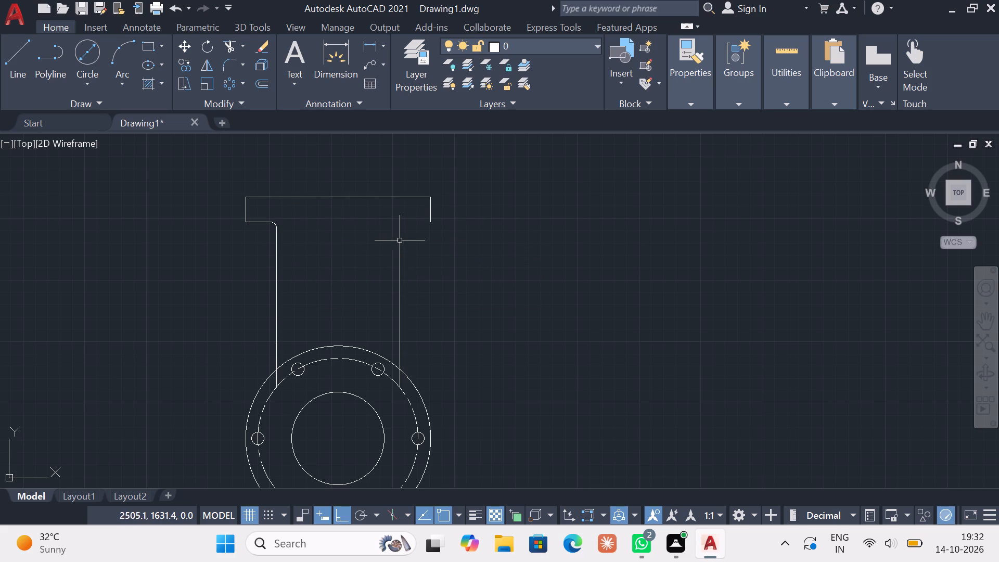
{"action": "key", "text": "Escape"}
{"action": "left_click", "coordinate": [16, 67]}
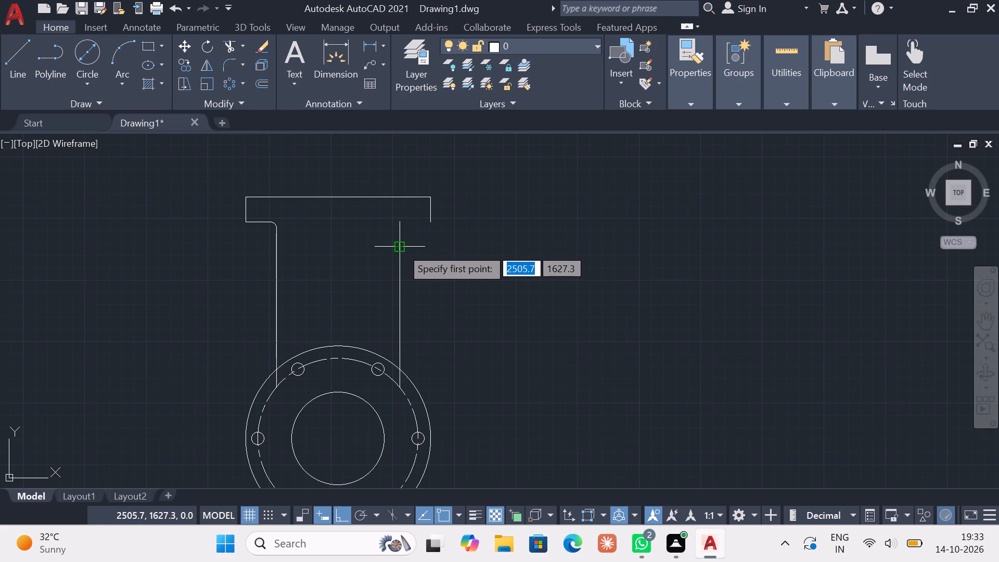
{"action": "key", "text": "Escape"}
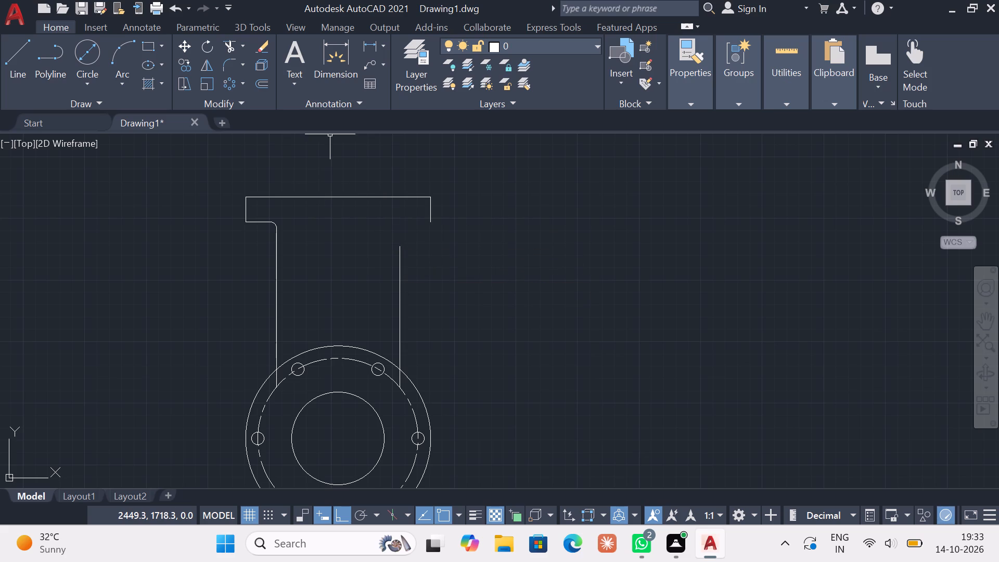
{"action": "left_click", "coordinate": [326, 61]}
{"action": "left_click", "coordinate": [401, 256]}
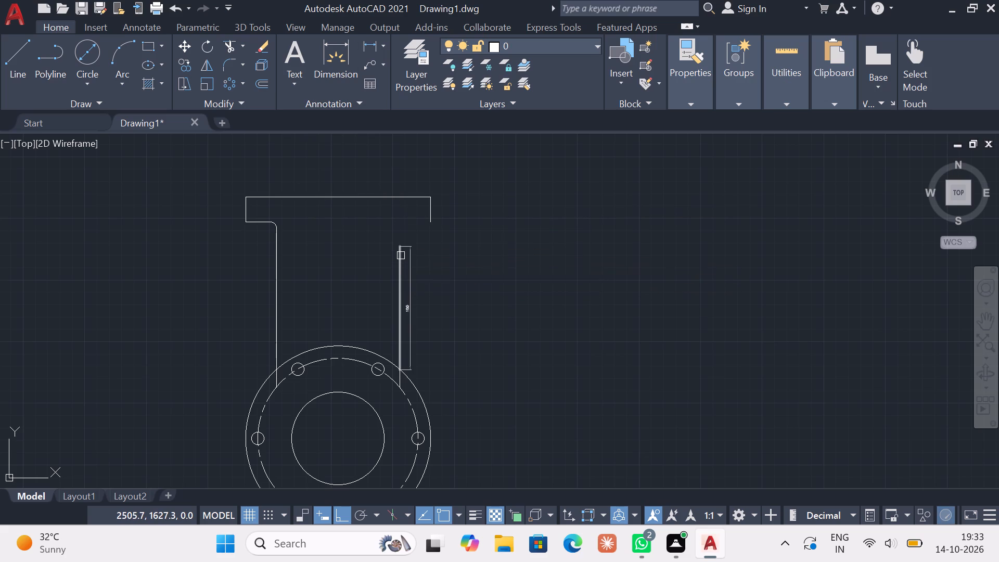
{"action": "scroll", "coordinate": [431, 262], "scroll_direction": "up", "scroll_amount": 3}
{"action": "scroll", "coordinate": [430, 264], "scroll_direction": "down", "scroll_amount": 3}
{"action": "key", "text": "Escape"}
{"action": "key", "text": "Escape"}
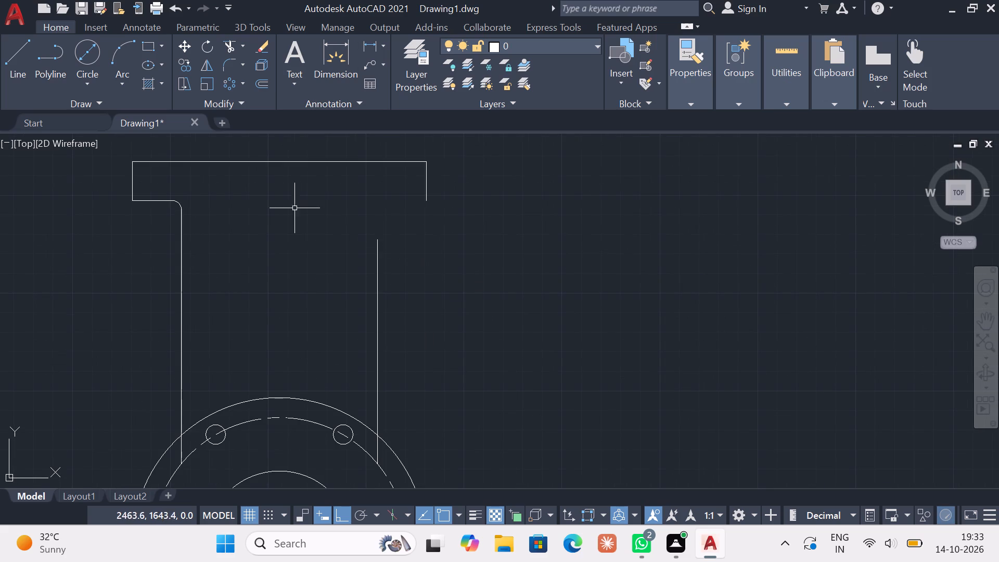
Redraw the top flange's lower edge as a horizontal line from its lower-right corner to its lower-left corner.
{"action": "left_click", "coordinate": [15, 48]}
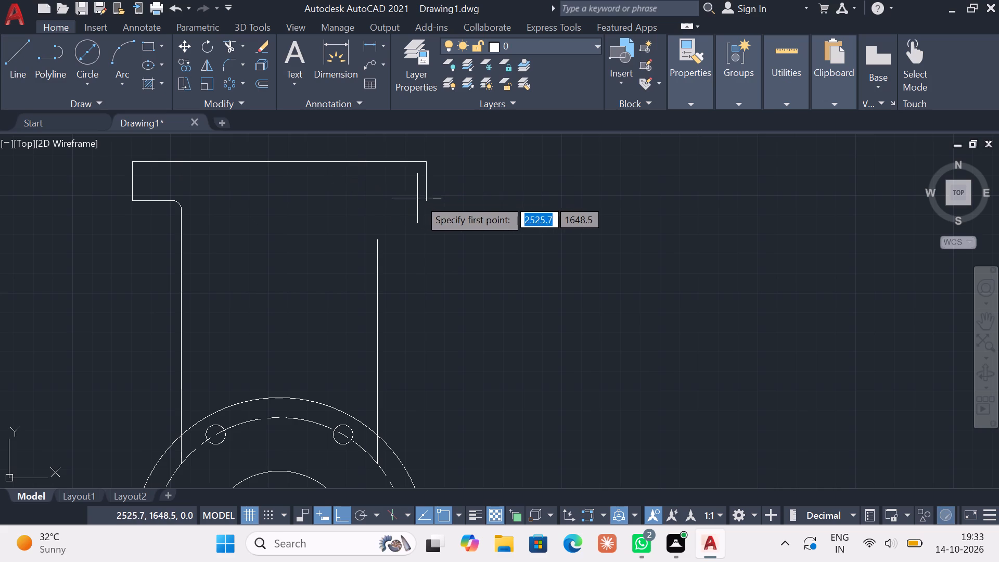
{"action": "left_click", "coordinate": [426, 201]}
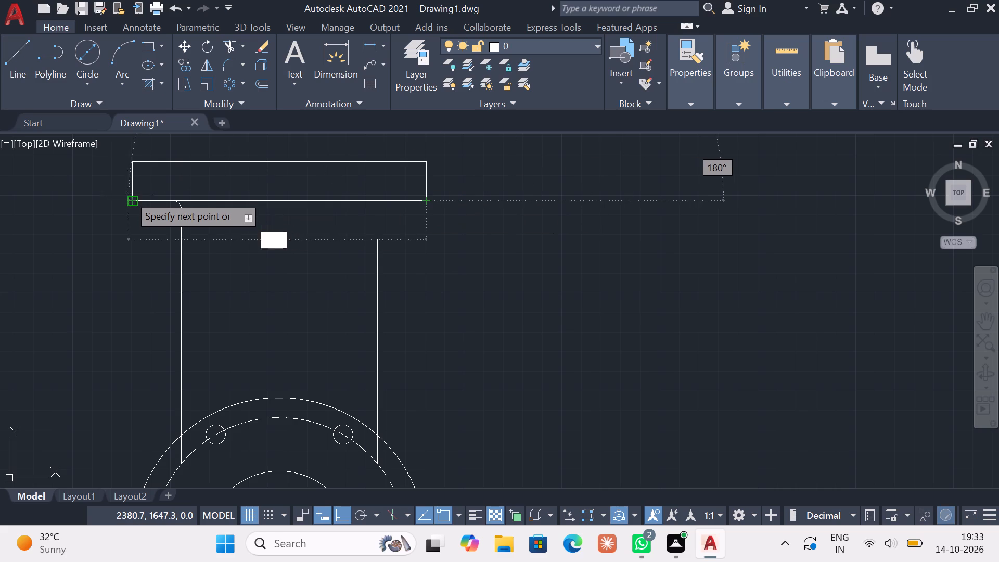
{"action": "left_click", "coordinate": [134, 199]}
{"action": "key", "text": "Escape"}
Fillet the right pipe line and the top flange's lower edge with a radius of 5.
{"action": "left_click", "coordinate": [227, 65]}
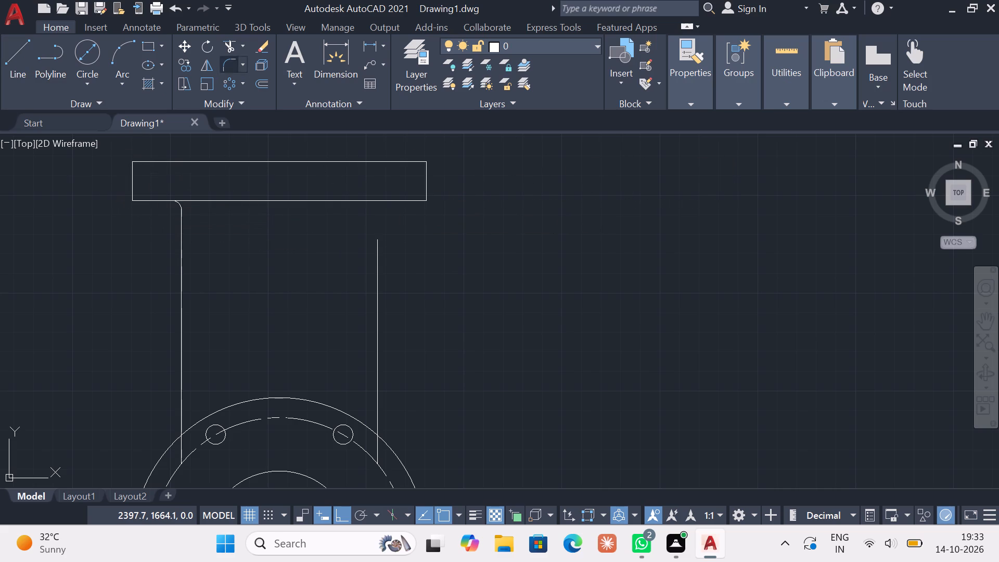
{"action": "key", "text": "r"}
{"action": "key", "text": "Return"}
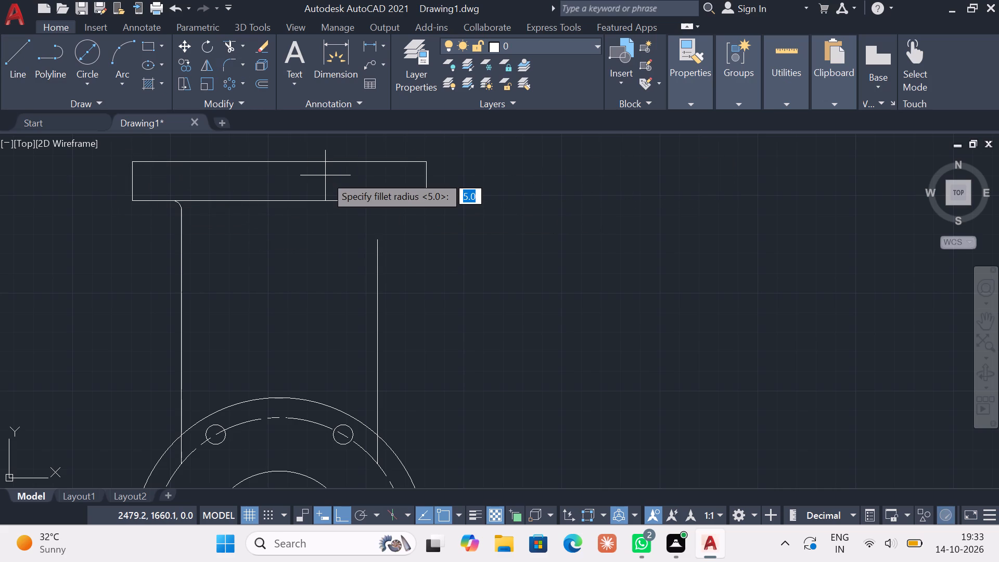
{"action": "key", "text": "5"}
{"action": "key", "text": "Return"}
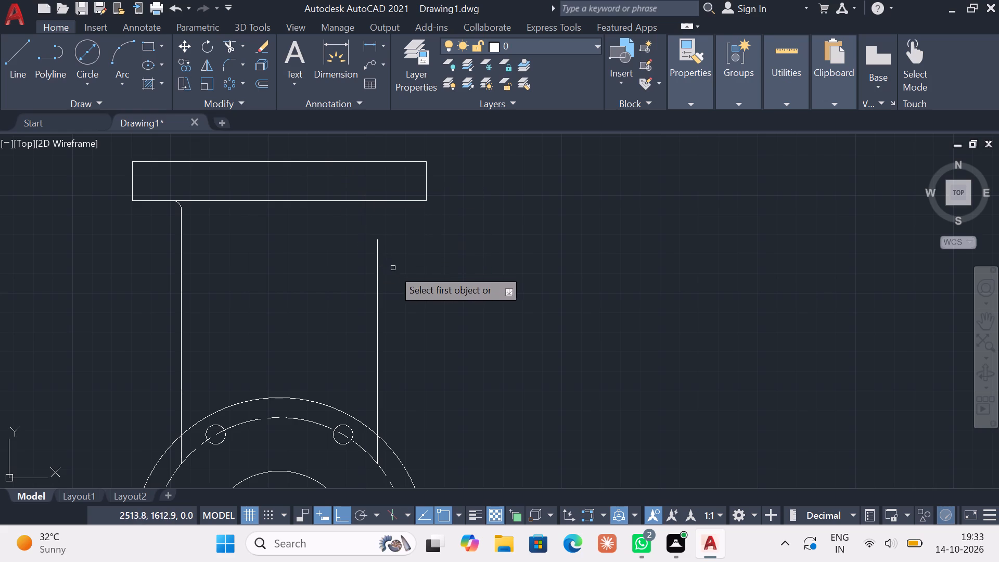
{"action": "left_click", "coordinate": [377, 275]}
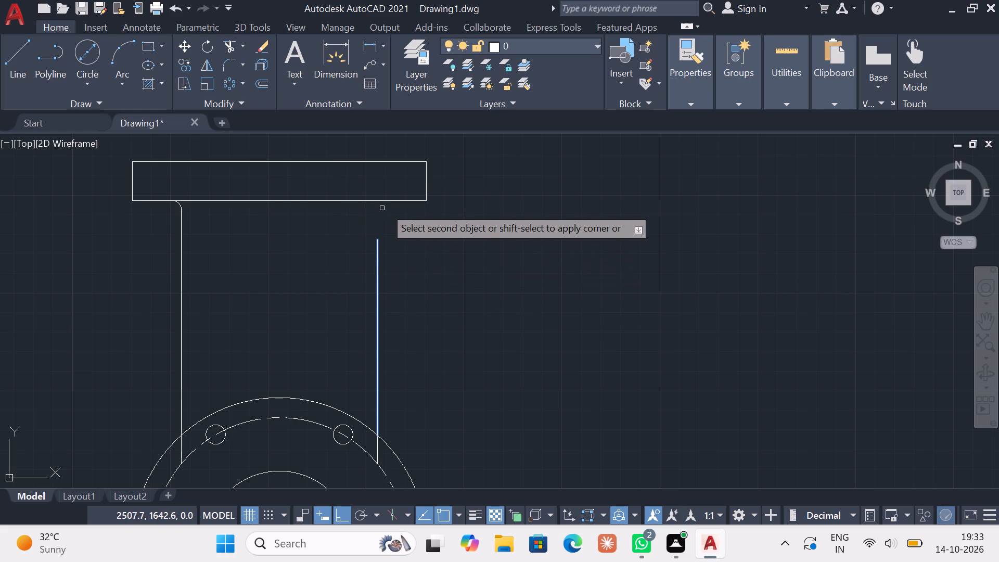
{"action": "left_click", "coordinate": [391, 202]}
Redraw the top flange's lower edge as a horizontal line from its lower-left corner to its lower-right corner.
{"action": "scroll", "coordinate": [347, 214], "scroll_direction": "down", "scroll_amount": 2}
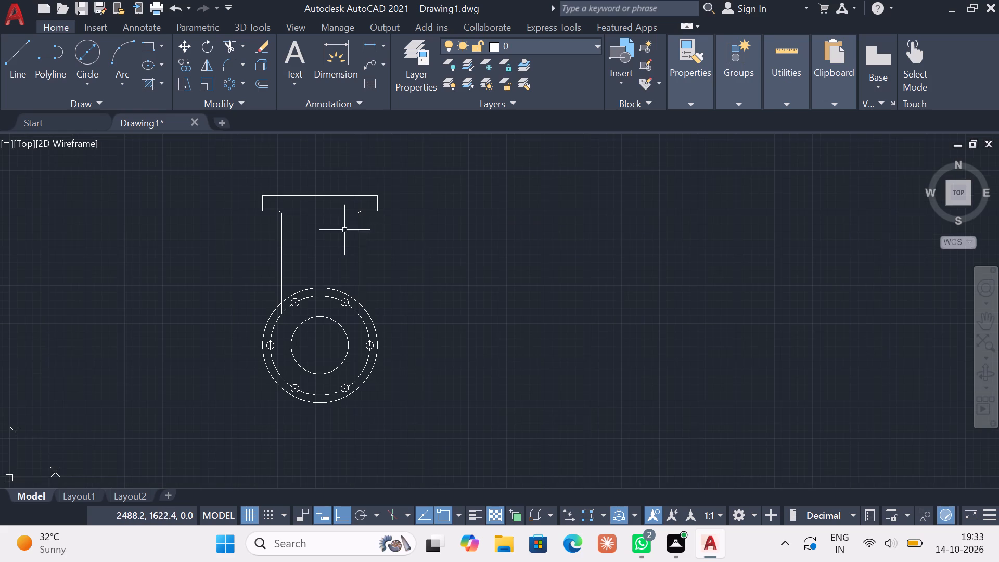
{"action": "left_click", "coordinate": [19, 71]}
{"action": "left_click_drag", "start_coordinate": [261, 209], "coordinate": [268, 209]}
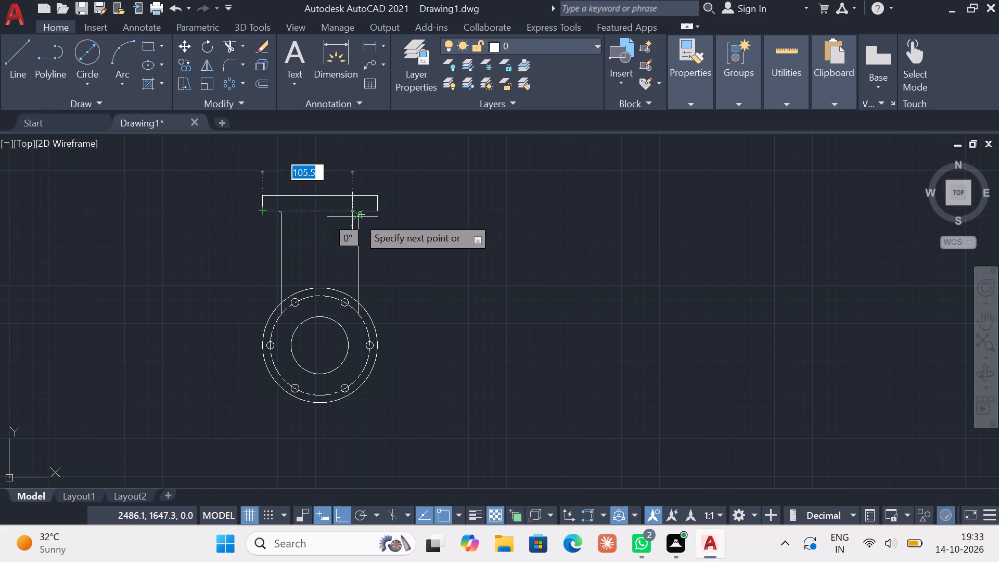
{"action": "left_click", "coordinate": [378, 210]}
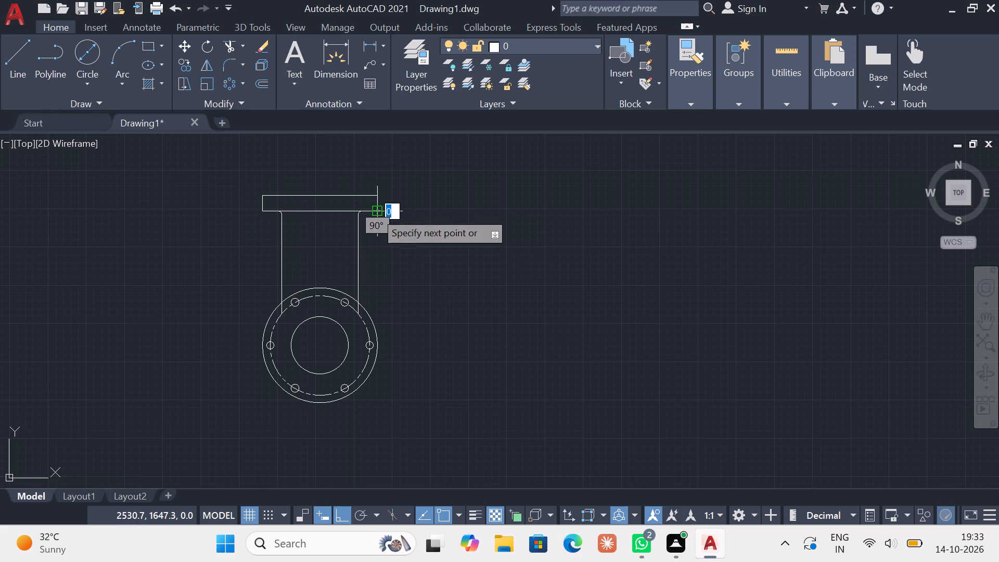
{"action": "key", "text": "Escape"}
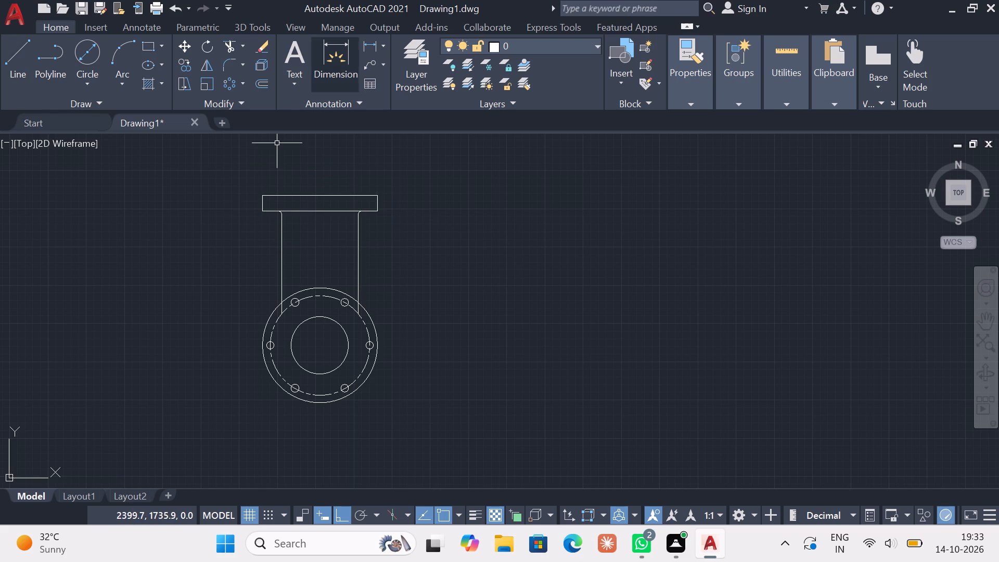
Add a radius dimension to the fillet between the right pipe line and the top flange, placing its text just beside the arc.
{"action": "left_click", "coordinate": [383, 44]}
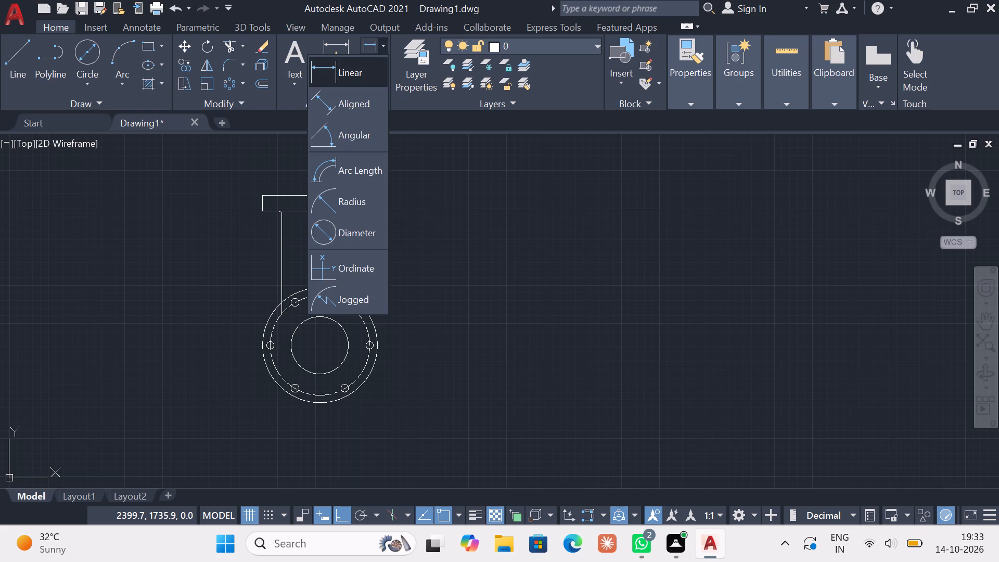
{"action": "left_click", "coordinate": [352, 196]}
{"action": "scroll", "coordinate": [350, 211], "scroll_direction": "up", "scroll_amount": 2}
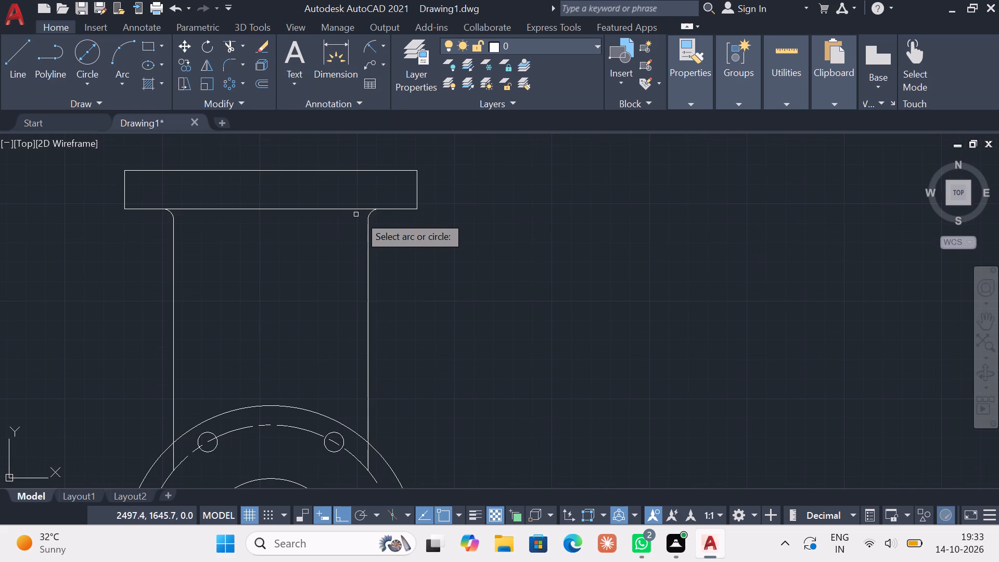
{"action": "left_click", "coordinate": [373, 213]}
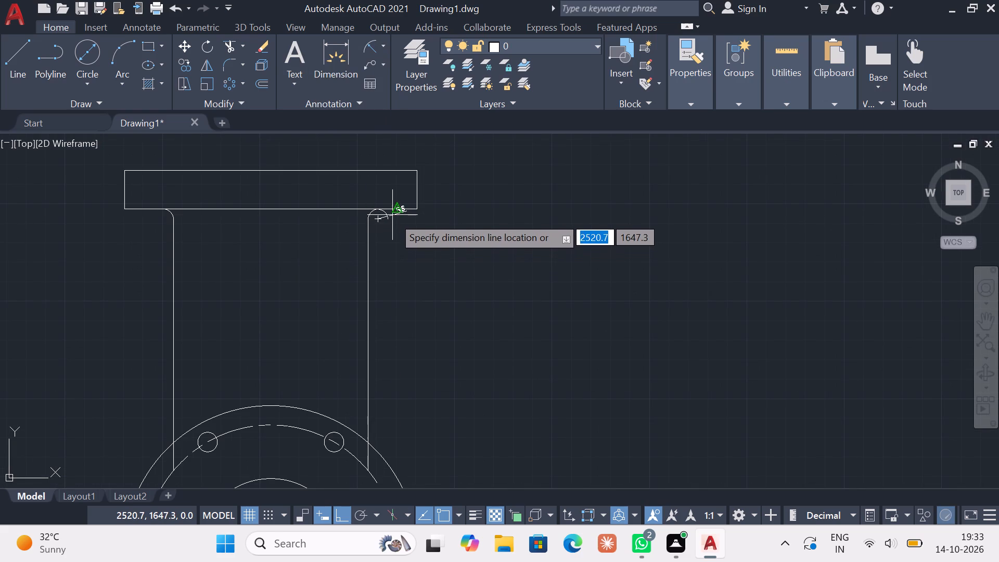
{"action": "left_click", "coordinate": [393, 218]}
{"action": "key", "text": "Escape"}
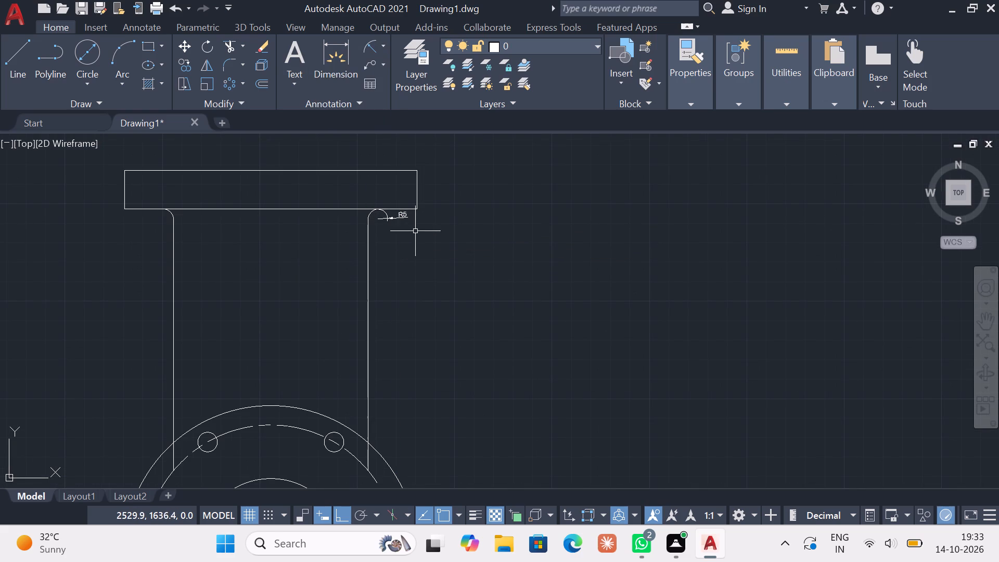
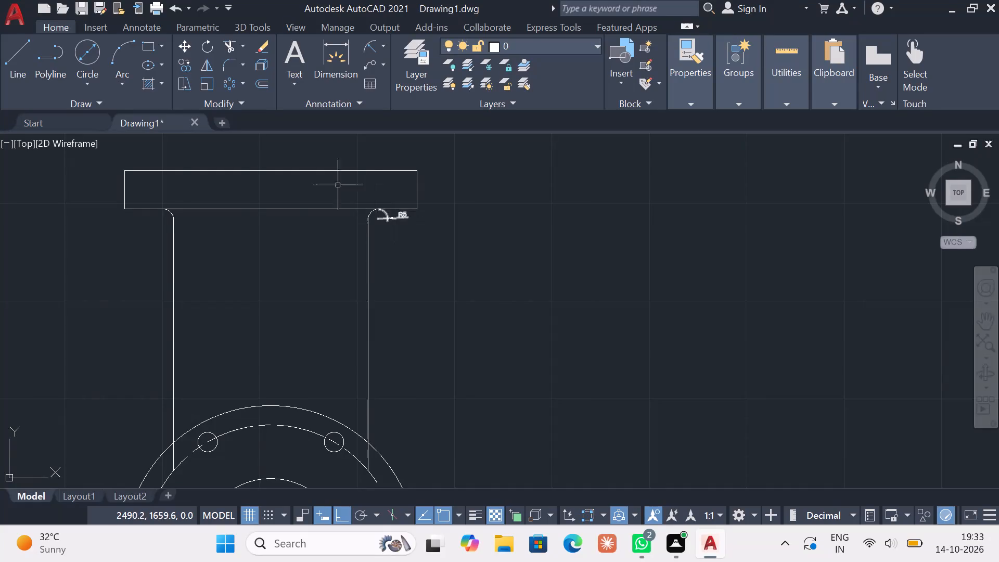
Add a horizontal dimension for the pipe's width between its two vertical lines, placed across the pipe above the round flange.
{"action": "left_click", "coordinate": [329, 57]}
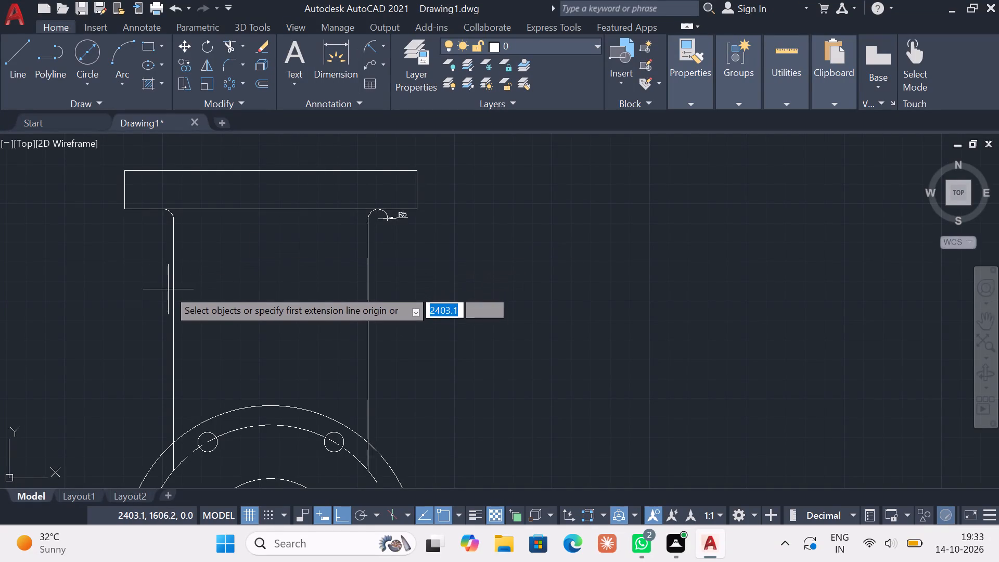
{"action": "left_click", "coordinate": [175, 326]}
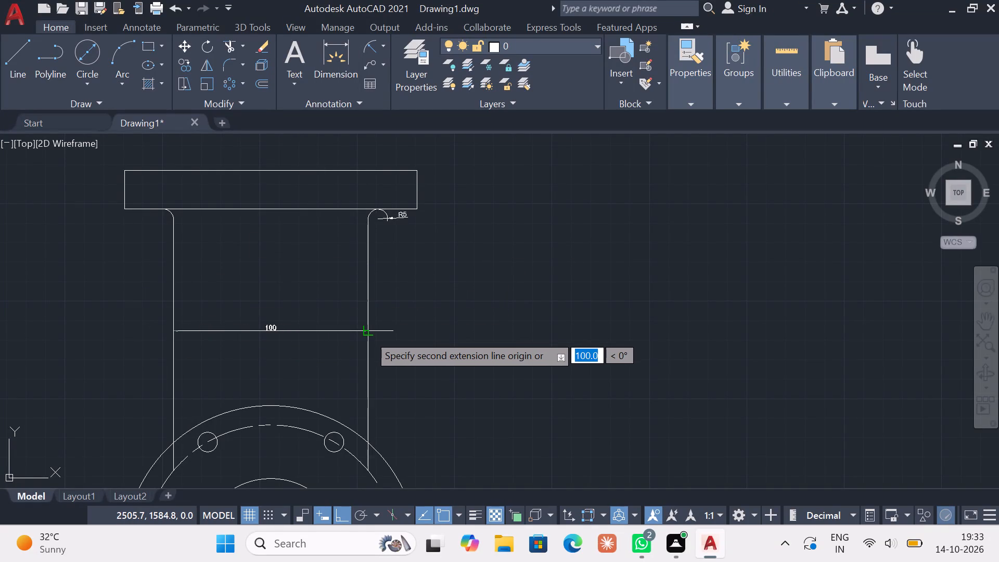
{"action": "left_click", "coordinate": [368, 335]}
{"action": "left_click", "coordinate": [340, 323]}
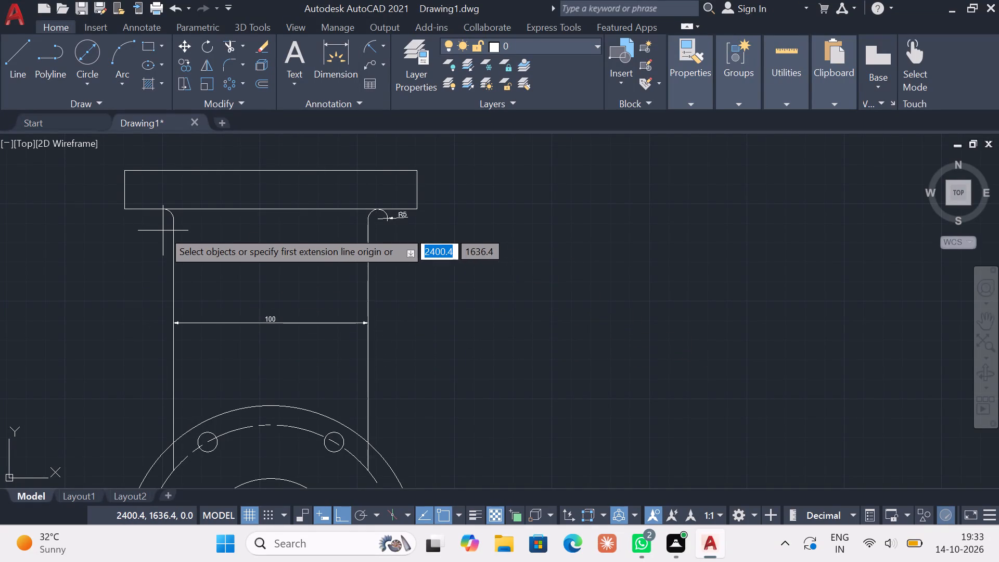
Add a diameter dimension to the round flange's outer circle, placing its text outside the circle at the upper right.
{"action": "left_click", "coordinate": [382, 48]}
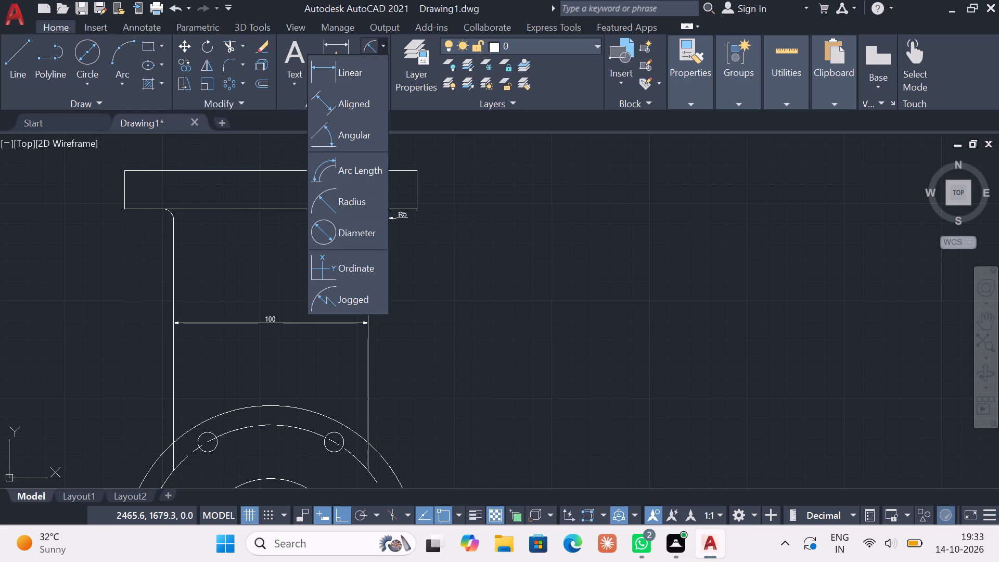
{"action": "left_click", "coordinate": [348, 225]}
{"action": "middle_click_drag", "start_coordinate": [445, 351], "coordinate": [425, 194]}
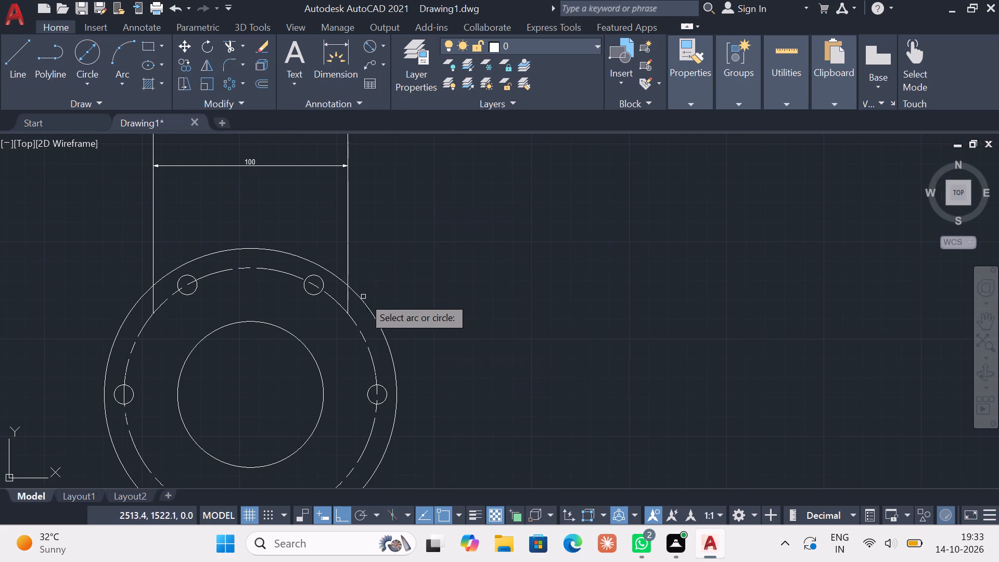
{"action": "left_click", "coordinate": [365, 299]}
{"action": "left_click", "coordinate": [439, 290]}
{"action": "key", "text": "Escape"}
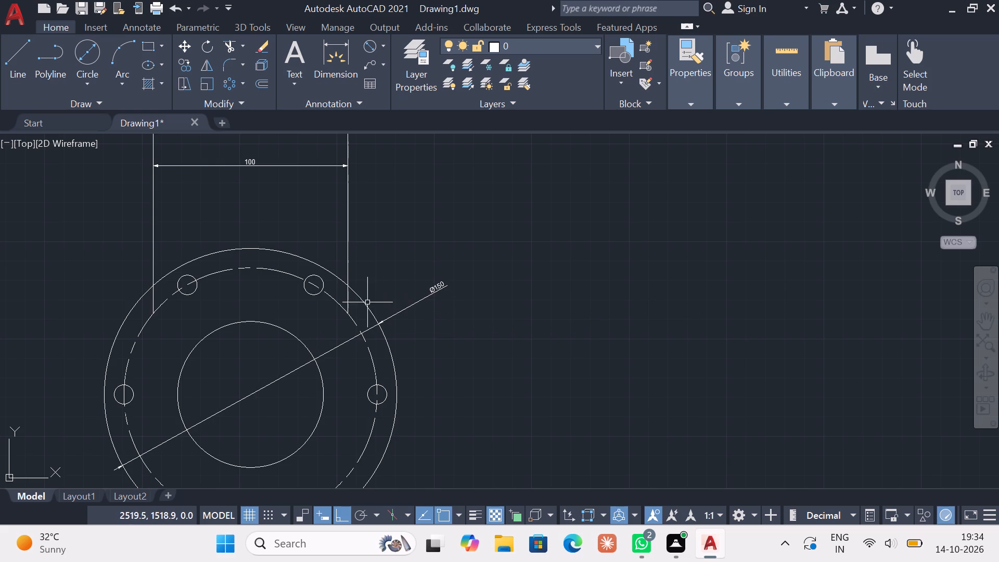
Delete the two short pipe line segments that extend inside the round flange's outer circle.
{"action": "left_click", "coordinate": [349, 303]}
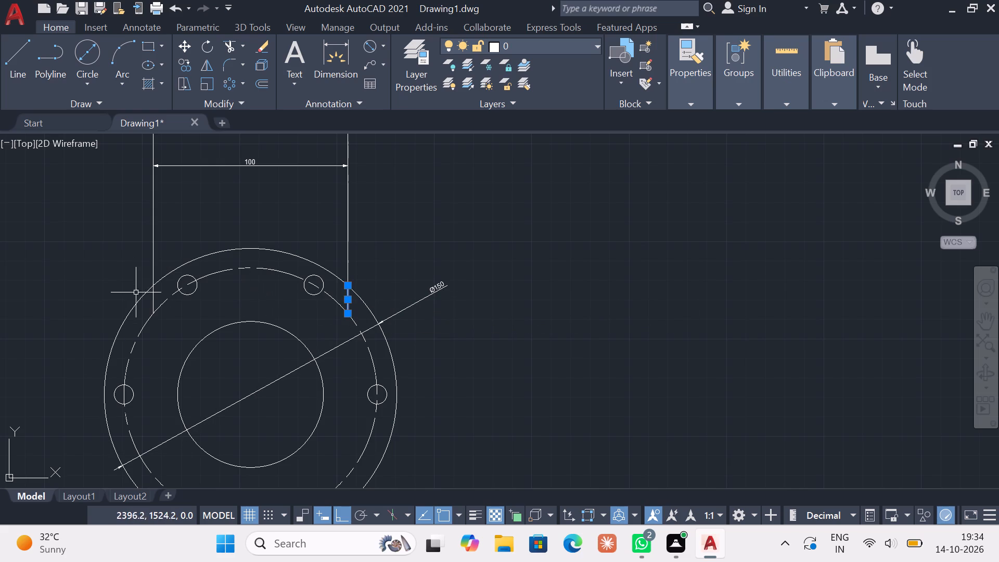
{"action": "left_click", "coordinate": [153, 290]}
{"action": "key", "text": "Delete"}
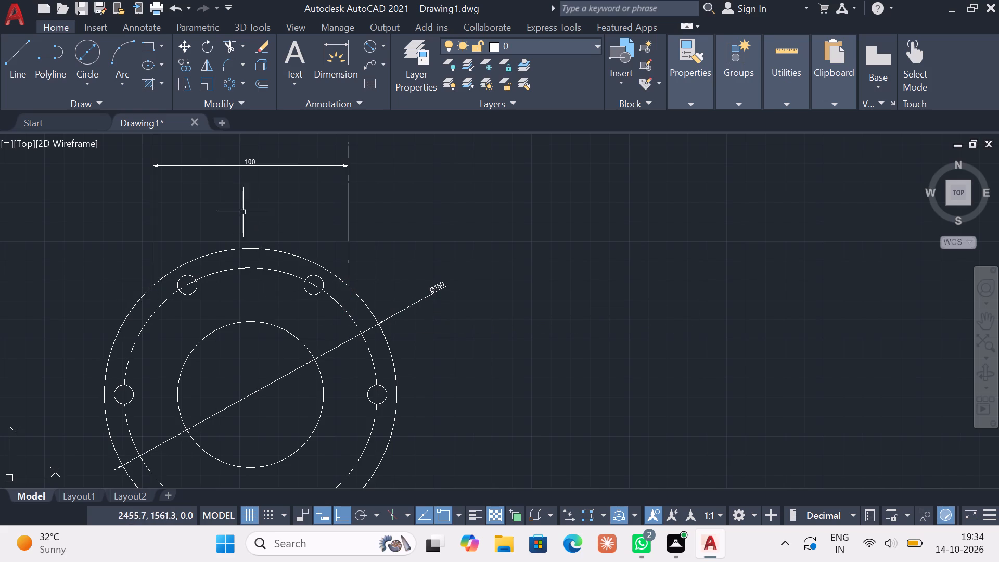
Add a diameter dimension to the dashed bolt circle, placing its text outside the flange at the lower right.
{"action": "left_click", "coordinate": [372, 46]}
{"action": "middle_click_drag", "start_coordinate": [390, 361], "coordinate": [386, 356]}
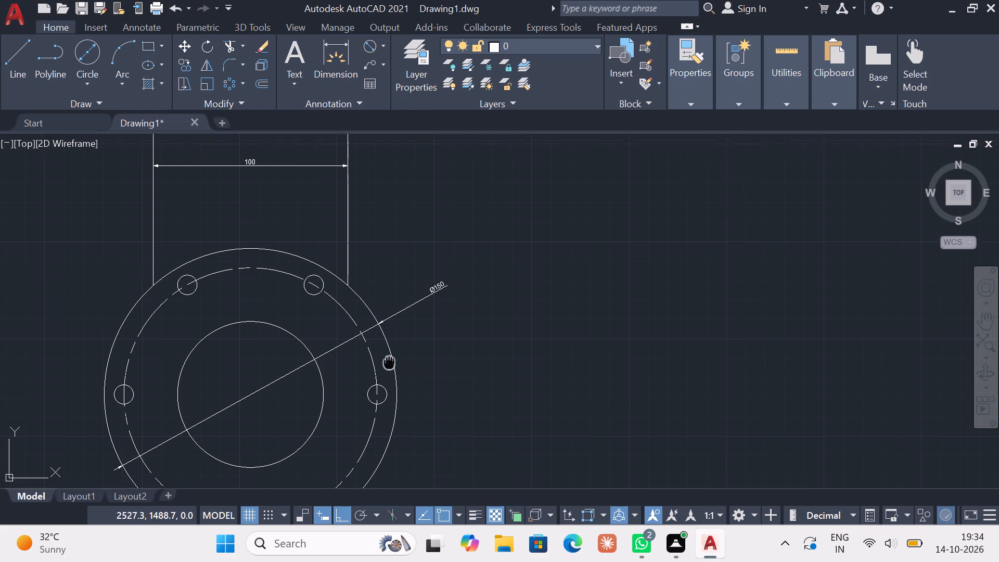
{"action": "middle_click_drag", "start_coordinate": [386, 356], "coordinate": [373, 260]}
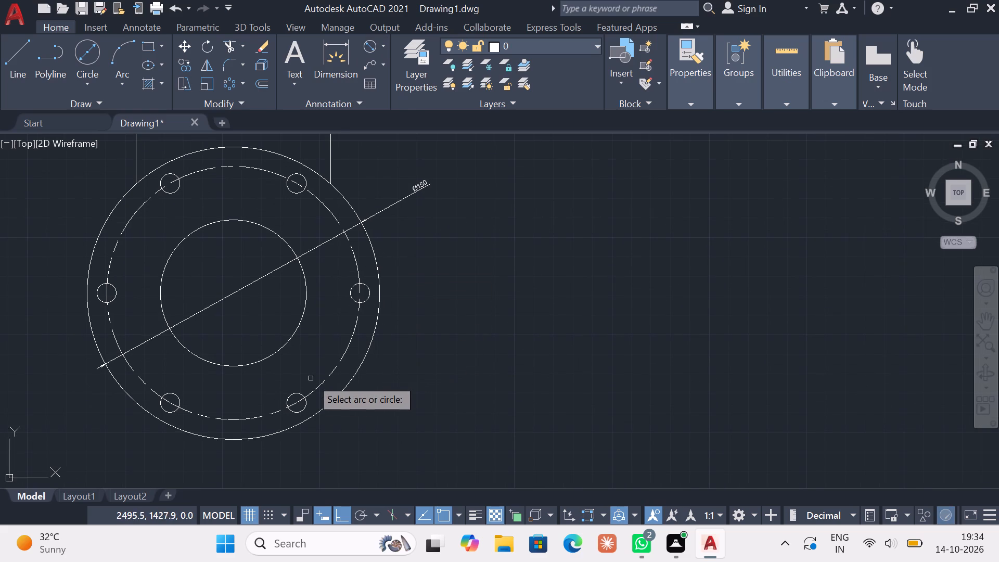
{"action": "left_click", "coordinate": [318, 389]}
{"action": "left_click", "coordinate": [364, 442]}
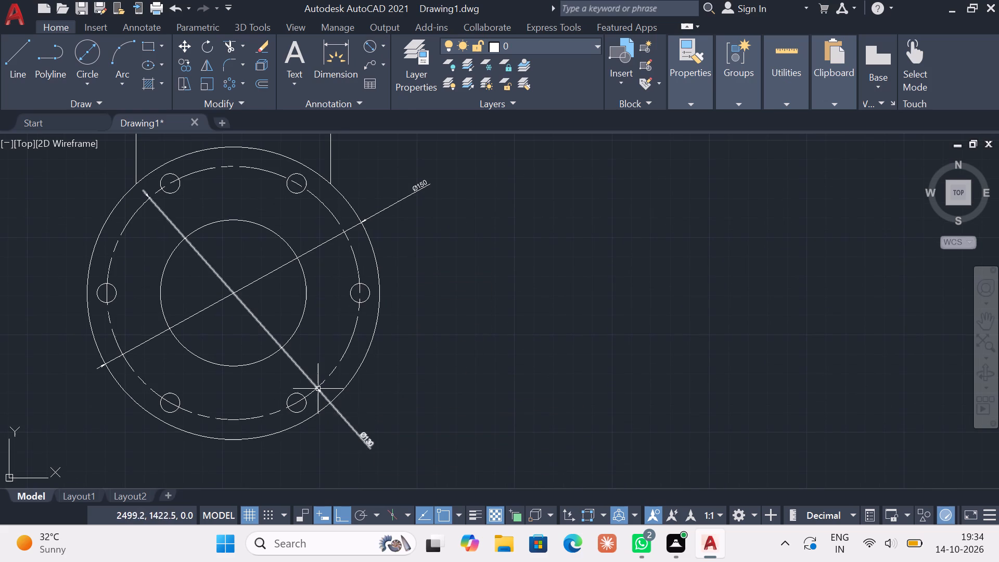
Add a diameter dimension to the inner bore circle, placing its text outside the flange at the lower left.
{"action": "left_click", "coordinate": [371, 41]}
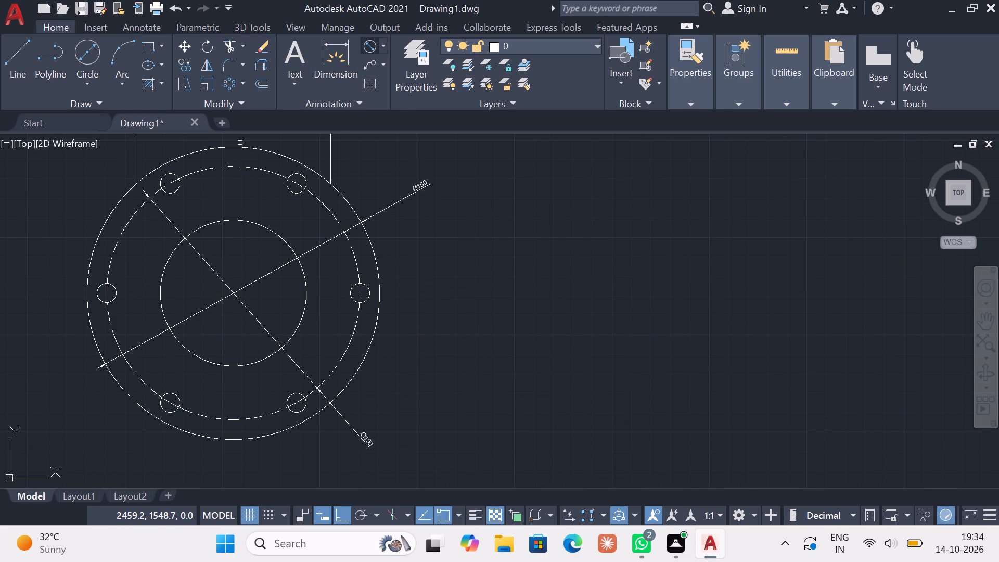
{"action": "left_click", "coordinate": [194, 353]}
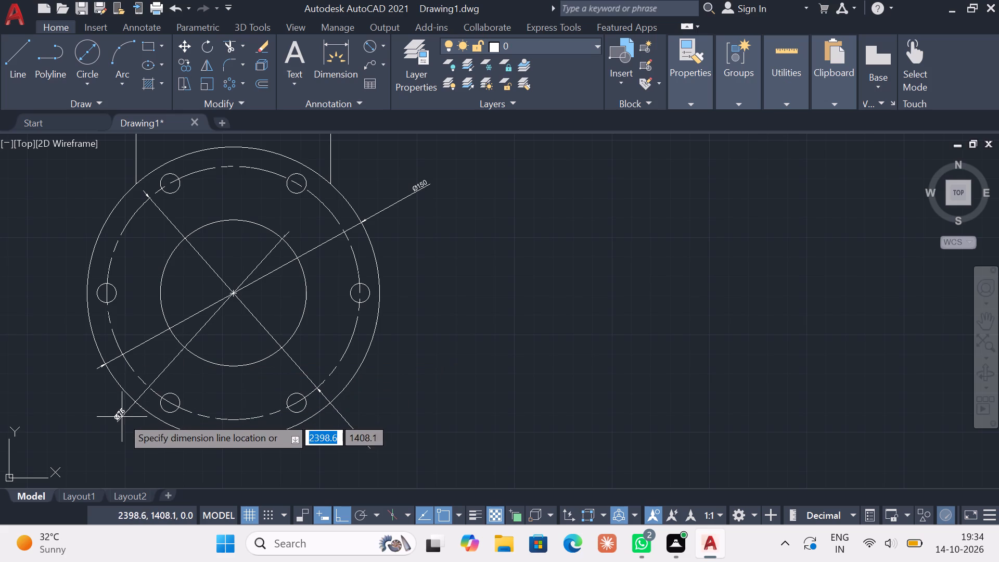
{"action": "left_click", "coordinate": [119, 419]}
{"action": "key", "text": "Escape"}
{"action": "key", "text": "Escape"}
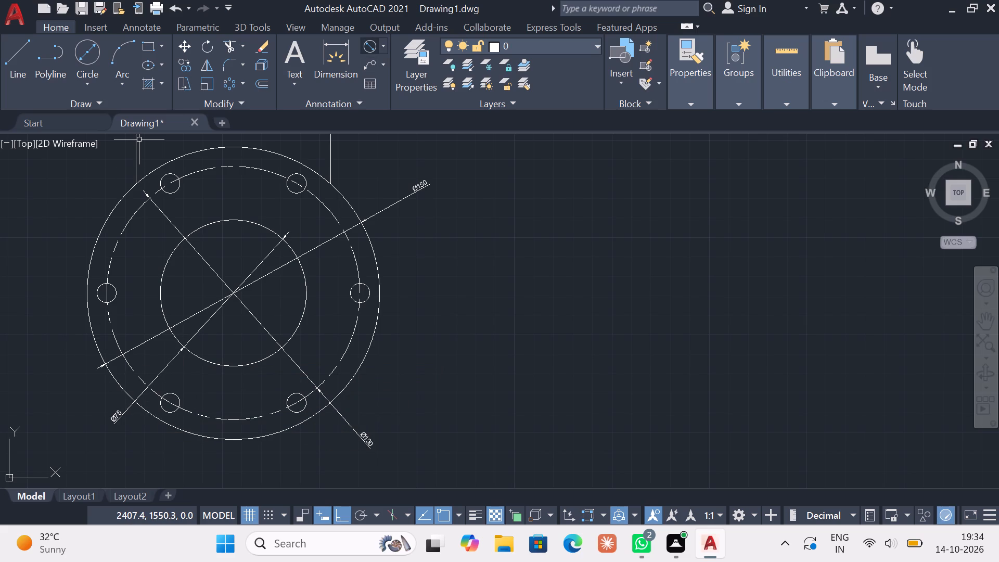
Add a diameter dimension to the leftmost bolt hole, placing its text outside the flange at the upper left.
{"action": "left_click", "coordinate": [367, 45]}
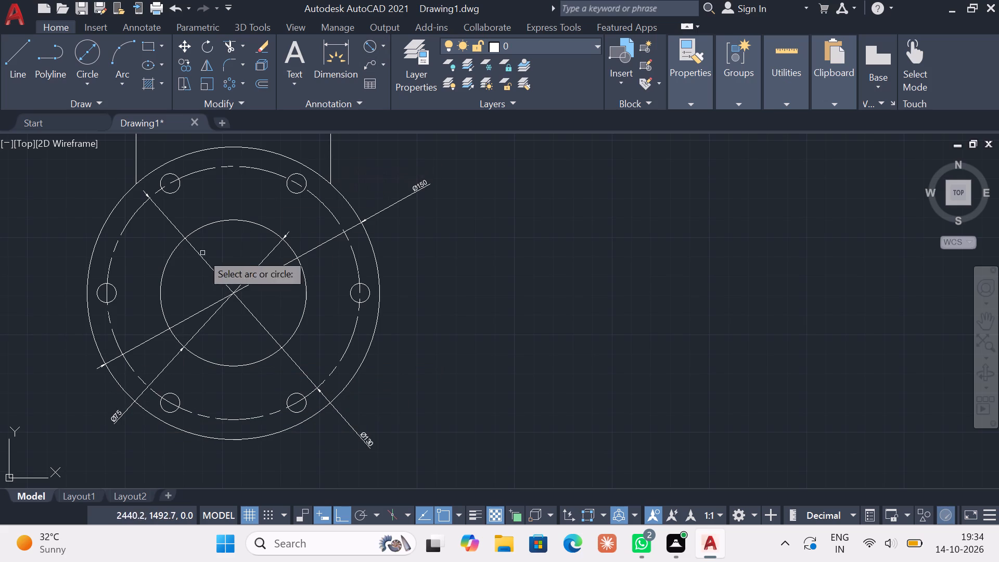
{"action": "left_click", "coordinate": [115, 289]}
{"action": "left_click", "coordinate": [63, 187]}
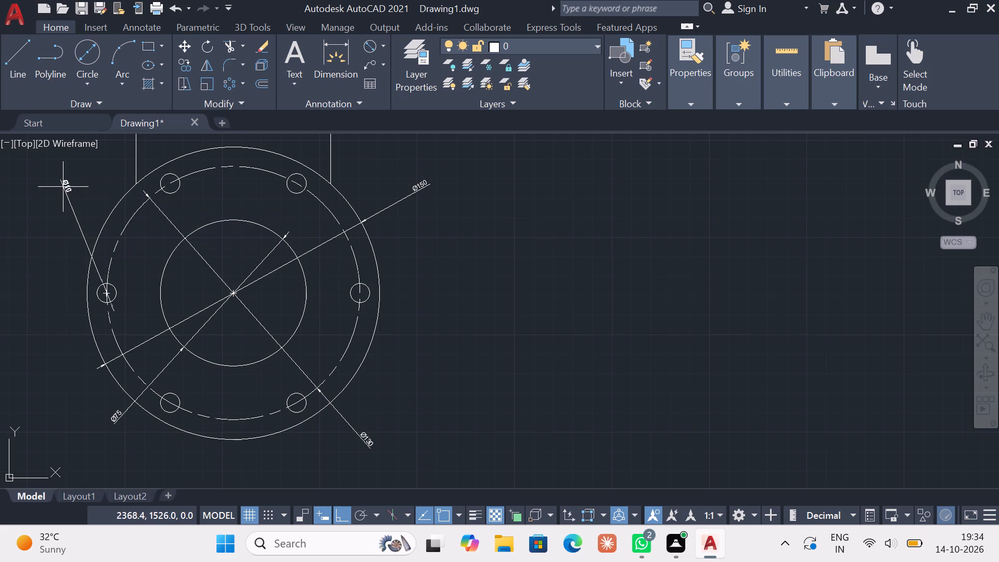
Prefix the bolt hole's diameter dimension text with "6 holes of", keeping the Ø10 value after it.
{"action": "scroll", "coordinate": [63, 187], "scroll_direction": "up", "scroll_amount": 1}
{"action": "double_click", "coordinate": [71, 191]}
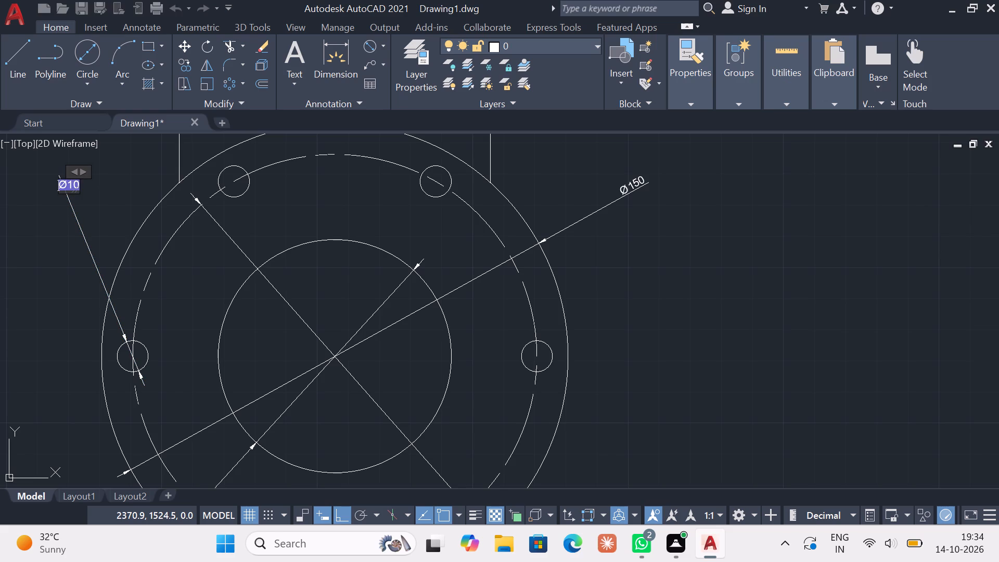
{"action": "type", "text": "6 hol"}
{"action": "type", "text": "es"}
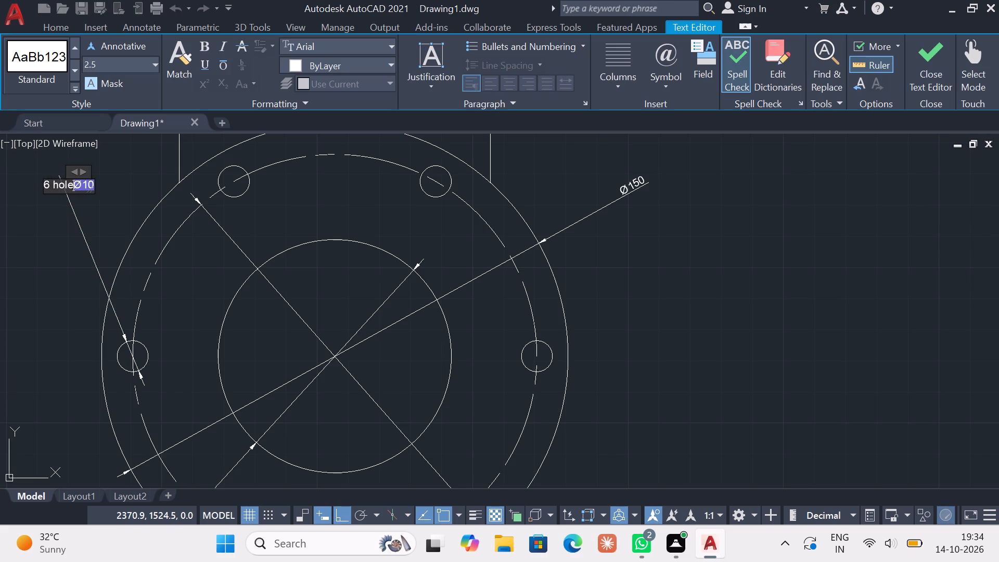
{"action": "key", "text": "space"}
{"action": "type", "text": "of"}
{"action": "key", "text": "space"}
{"action": "left_click", "coordinate": [131, 155]}
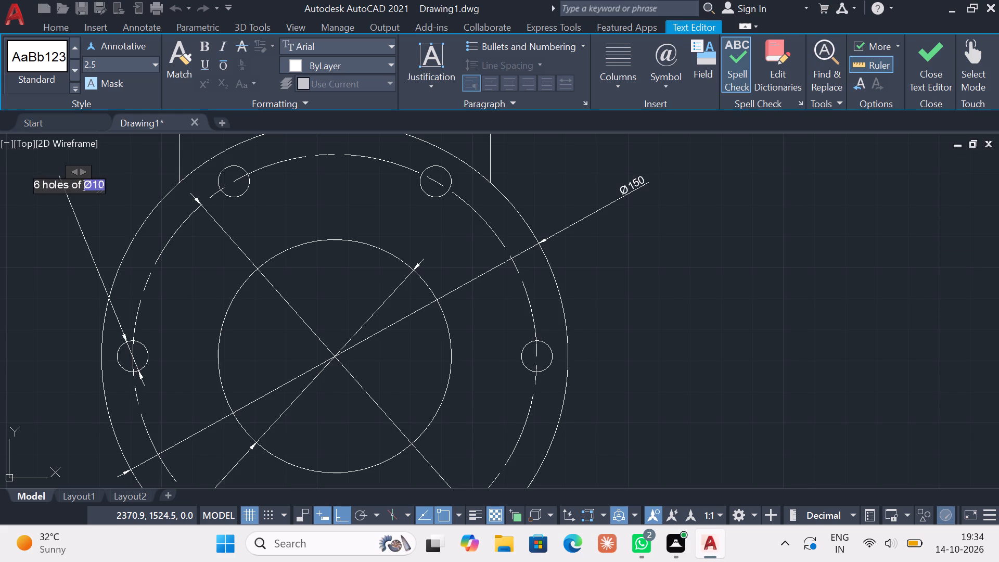
{"action": "scroll", "coordinate": [186, 261], "scroll_direction": "down", "scroll_amount": 2}
{"action": "key", "text": "Escape"}
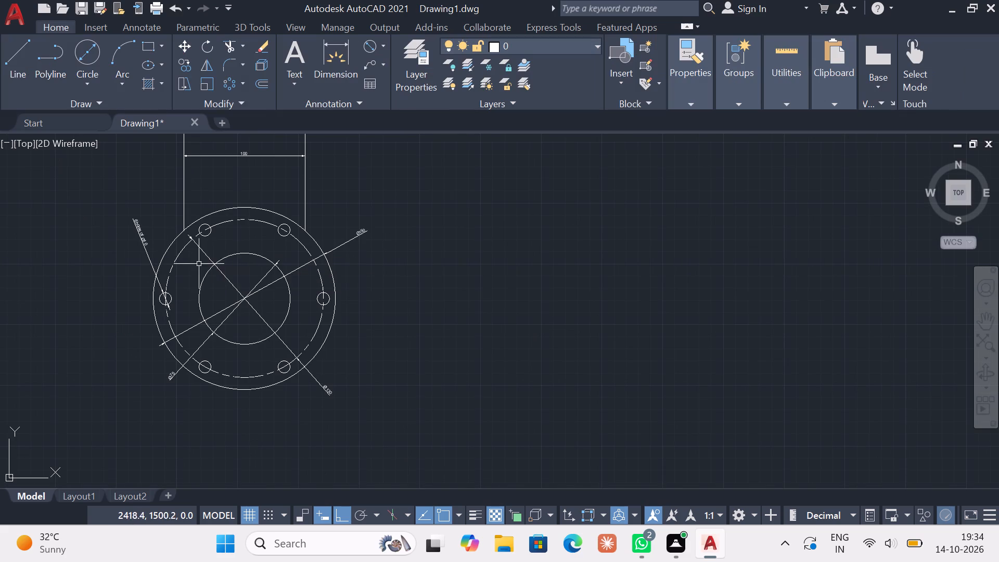
{"action": "key", "text": "Escape"}
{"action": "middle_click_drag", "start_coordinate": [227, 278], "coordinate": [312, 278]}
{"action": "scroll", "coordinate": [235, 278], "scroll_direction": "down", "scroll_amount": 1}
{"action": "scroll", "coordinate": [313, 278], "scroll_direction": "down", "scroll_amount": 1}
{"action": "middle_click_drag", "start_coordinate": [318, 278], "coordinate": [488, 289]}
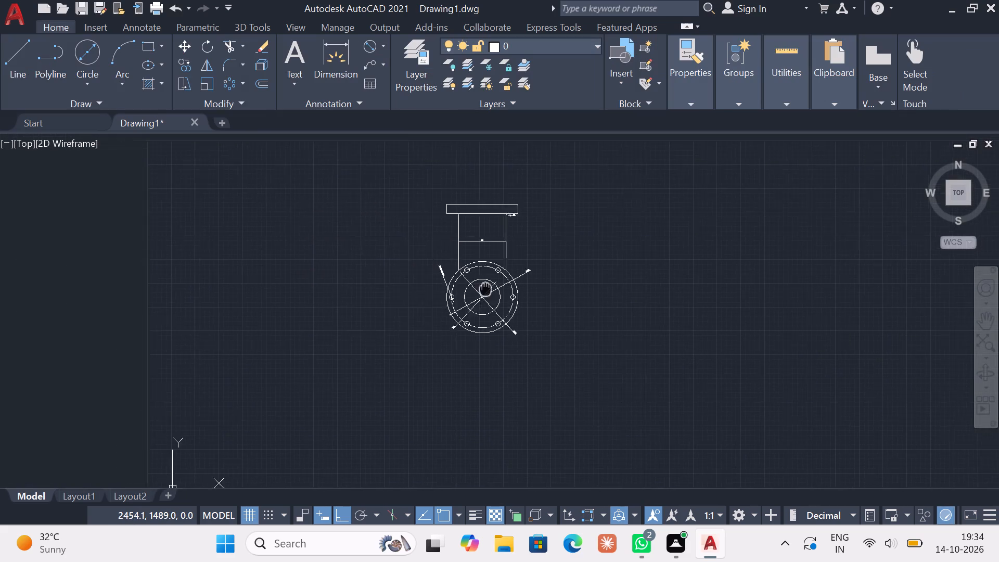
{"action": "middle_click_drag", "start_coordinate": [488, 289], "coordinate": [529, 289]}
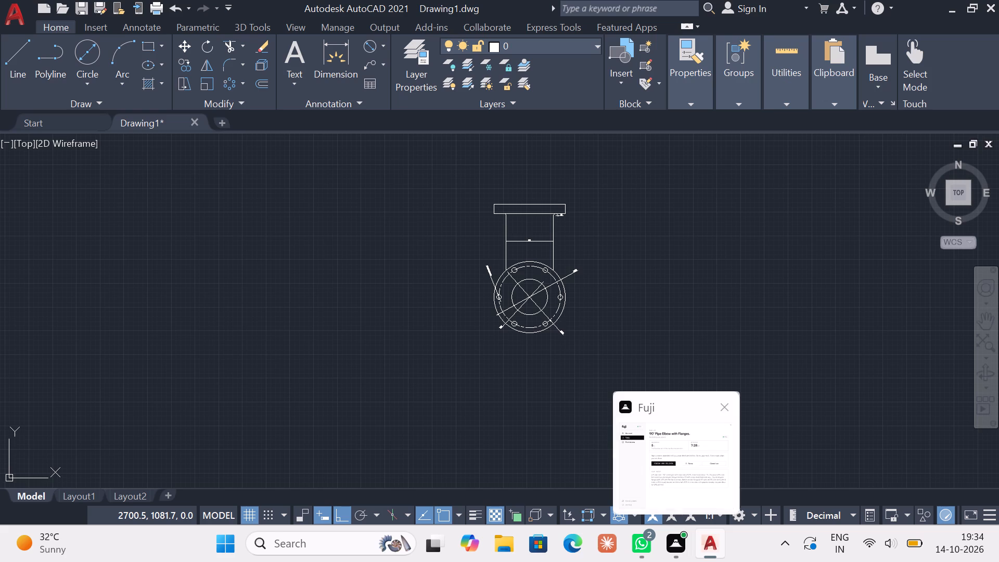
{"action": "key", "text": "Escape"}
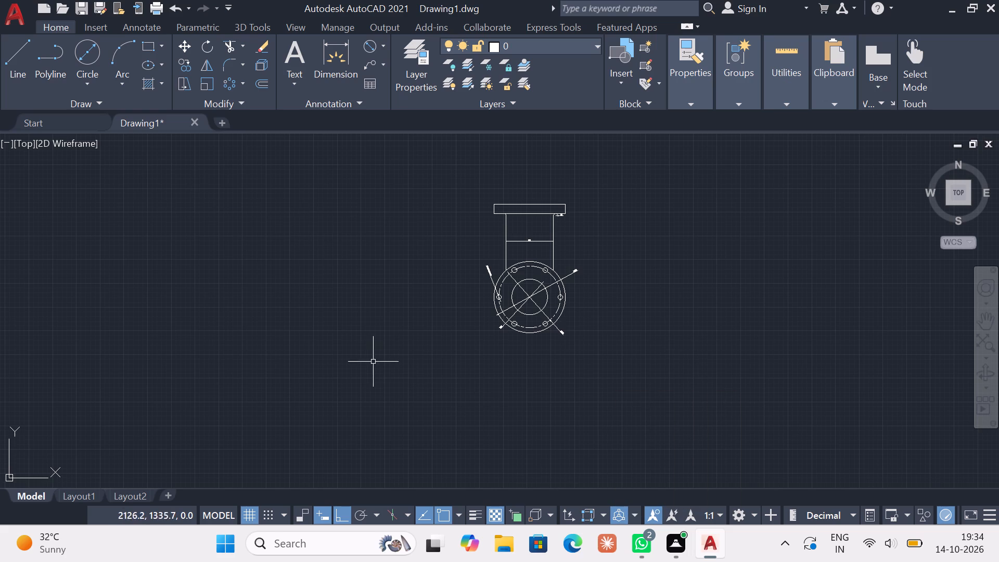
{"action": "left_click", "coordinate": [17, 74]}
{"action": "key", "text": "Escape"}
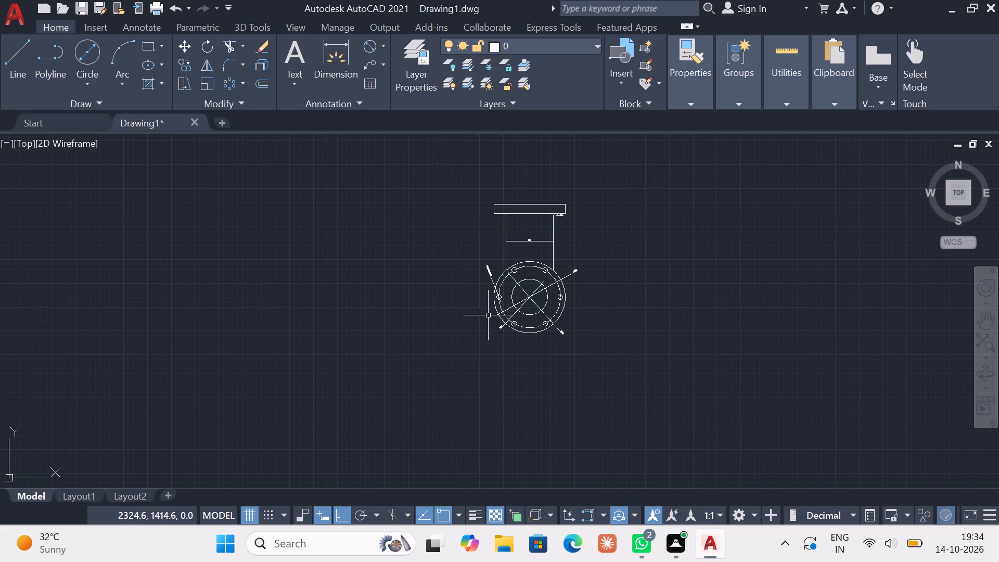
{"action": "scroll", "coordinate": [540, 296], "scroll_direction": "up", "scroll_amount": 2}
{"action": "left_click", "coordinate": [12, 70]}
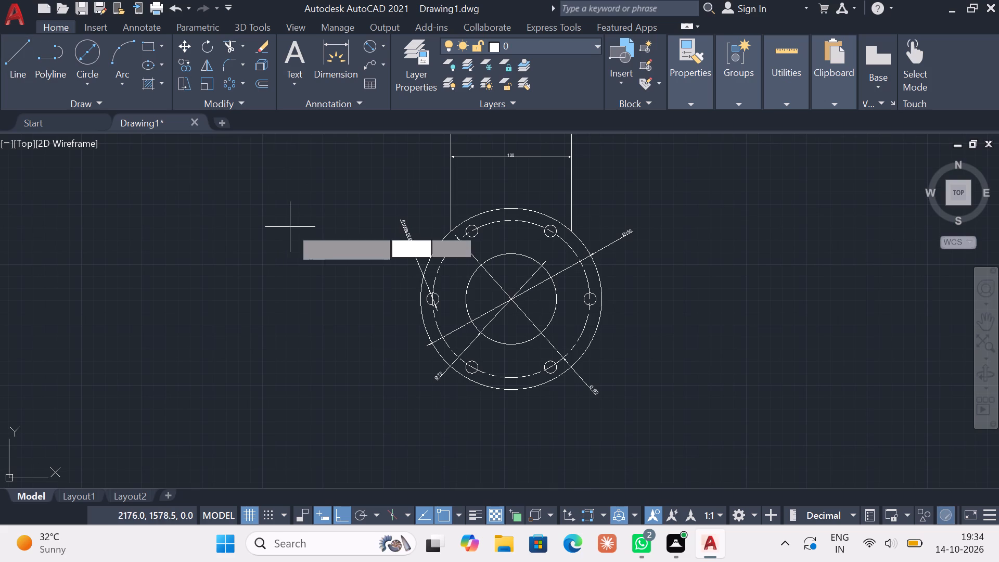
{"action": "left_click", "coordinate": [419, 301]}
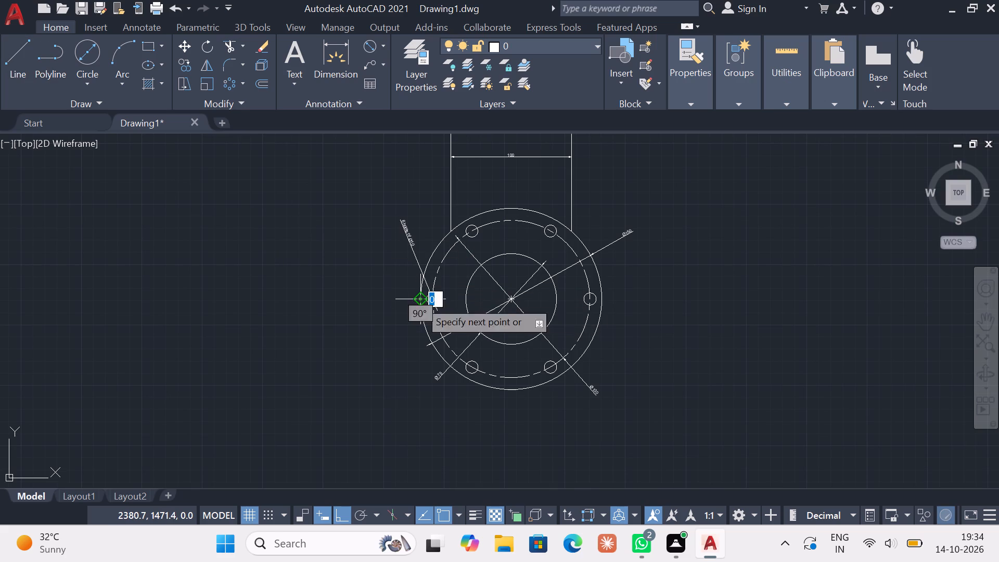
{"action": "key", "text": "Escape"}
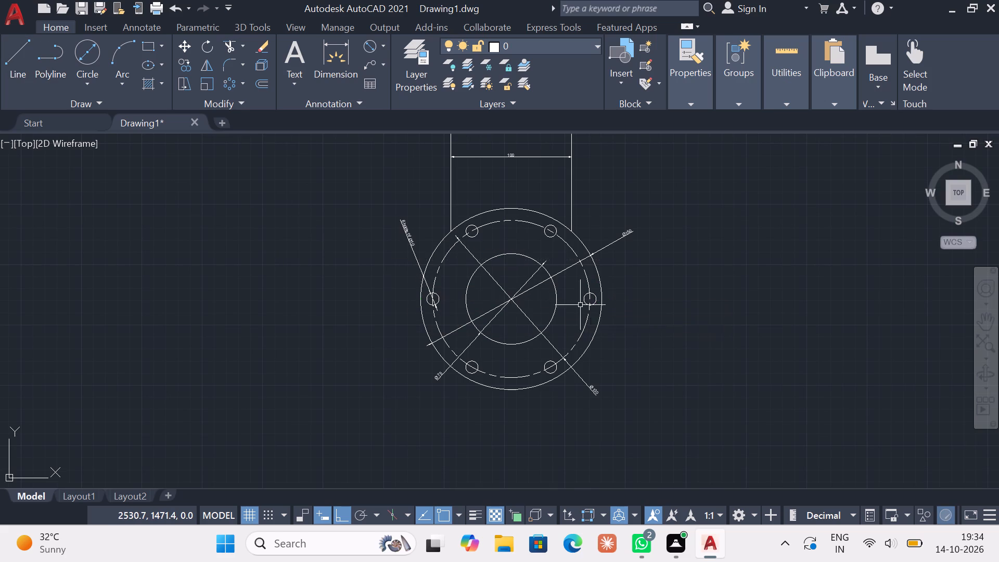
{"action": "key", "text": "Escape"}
Draw a 150 long horizontal line in the empty area to the left of the flange and pipe view.
{"action": "scroll", "coordinate": [366, 315], "scroll_direction": "down", "scroll_amount": 2}
{"action": "middle_click_drag", "start_coordinate": [364, 319], "coordinate": [533, 331]}
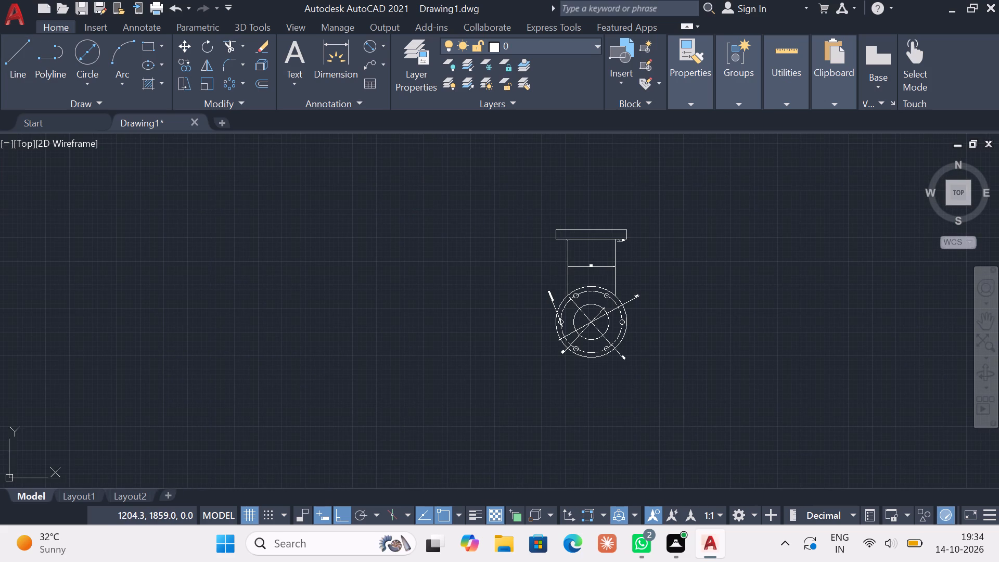
{"action": "left_click", "coordinate": [13, 79]}
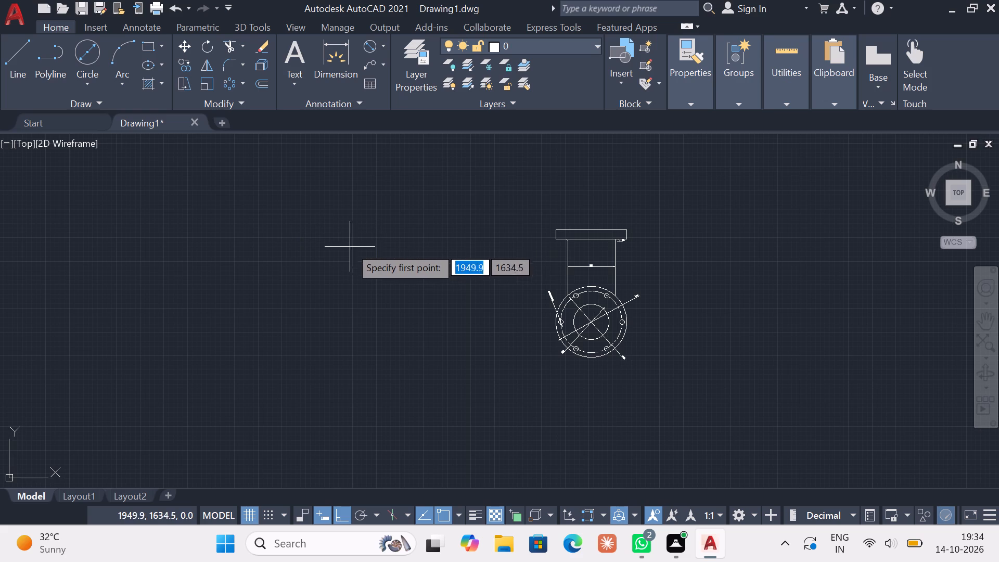
{"action": "left_click", "coordinate": [348, 248]}
{"action": "type", "text": "15"}
{"action": "key", "text": "0"}
{"action": "key", "text": "Return"}
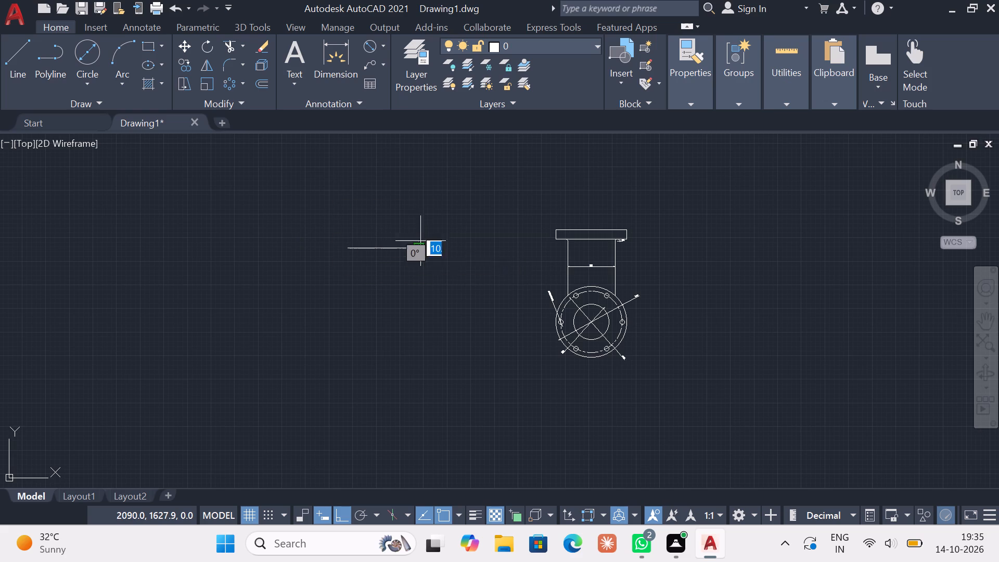
{"action": "key", "text": "Escape"}
{"action": "key", "text": "Escape"}
Complete a 150 by 20 rectangle from the line's left end with segments 20 down, 150 right and 20 up.
{"action": "left_click", "coordinate": [17, 70]}
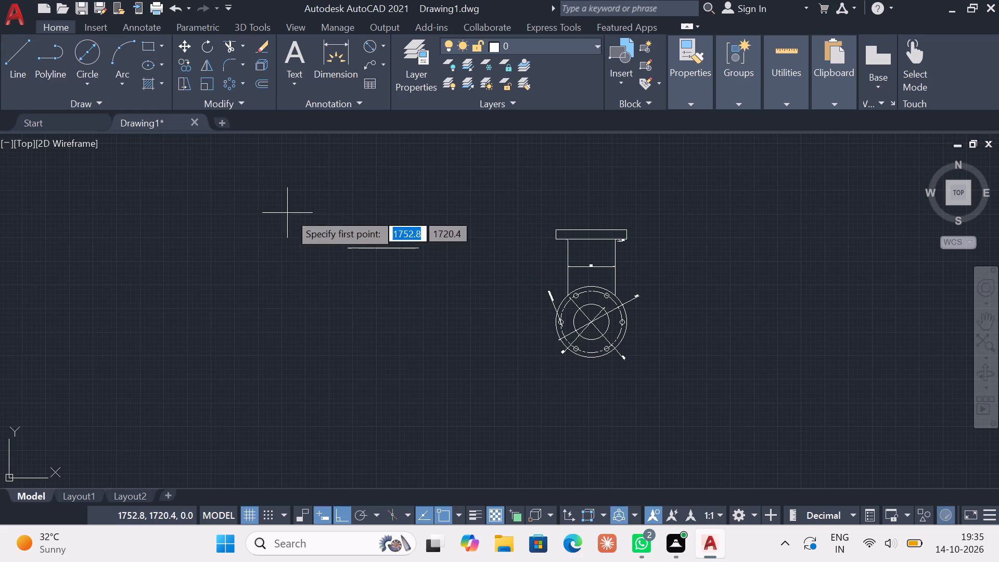
{"action": "left_click", "coordinate": [350, 249]}
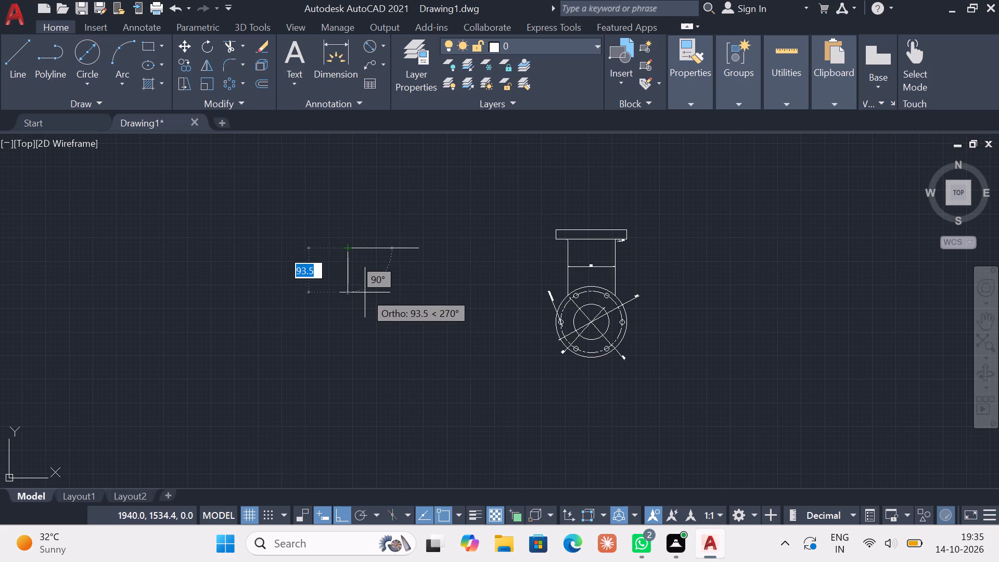
{"action": "type", "text": "20"}
{"action": "key", "text": "Return"}
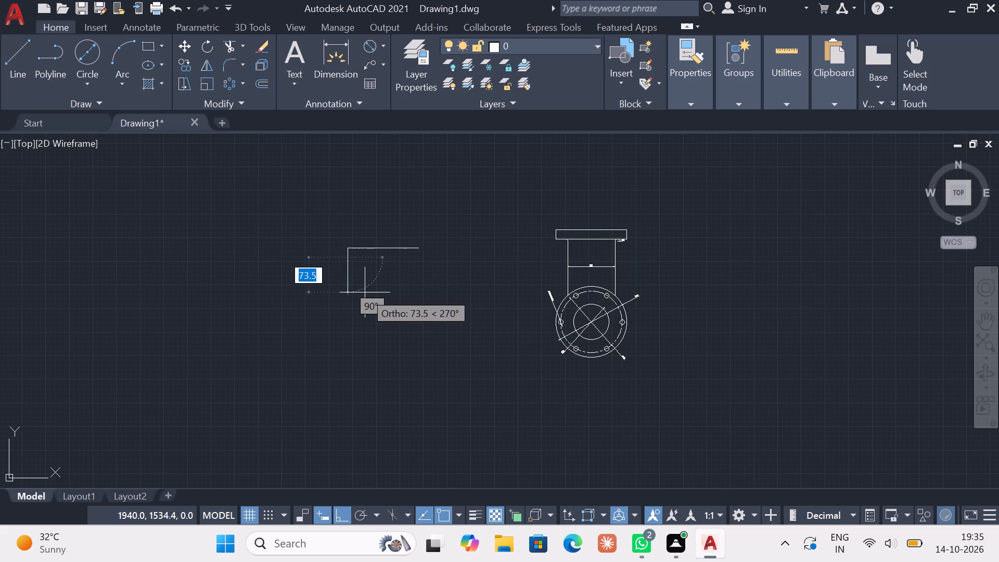
{"action": "type", "text": "150"}
{"action": "key", "text": "Return"}
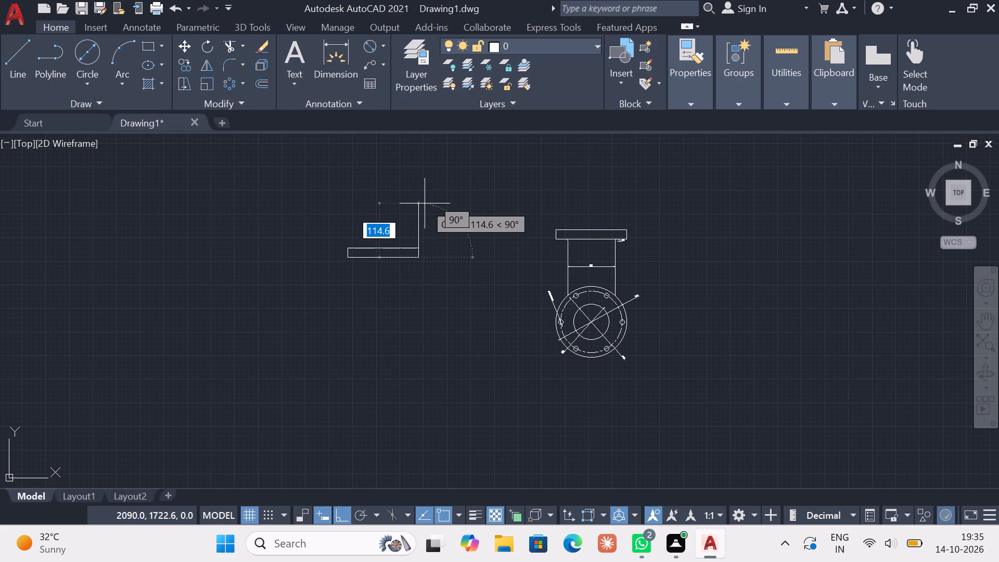
{"action": "type", "text": "20"}
{"action": "key", "text": "Return"}
{"action": "key", "text": "Escape"}
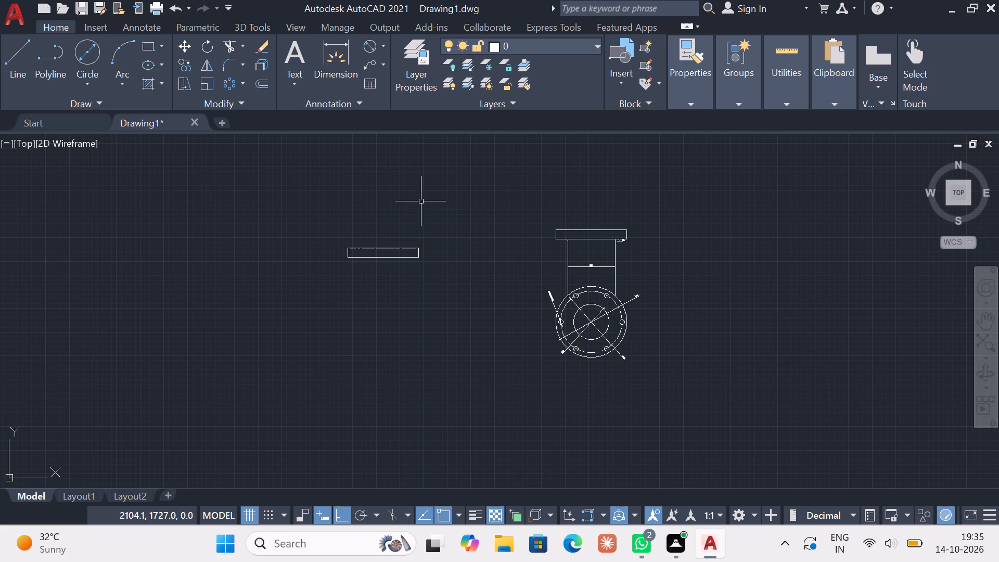
Draw a circle of radius 141 in the empty area to the left of the 150 by 20 flange rectangle.
{"action": "scroll", "coordinate": [387, 293], "scroll_direction": "up", "scroll_amount": 1}
{"action": "middle_click_drag", "start_coordinate": [360, 274], "coordinate": [379, 364]}
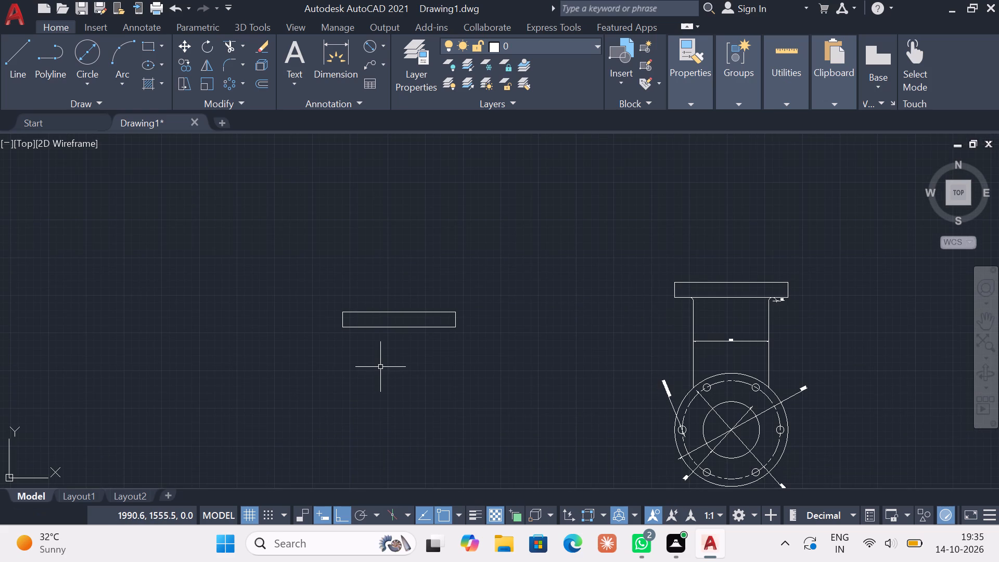
{"action": "scroll", "coordinate": [382, 357], "scroll_direction": "down", "scroll_amount": 1}
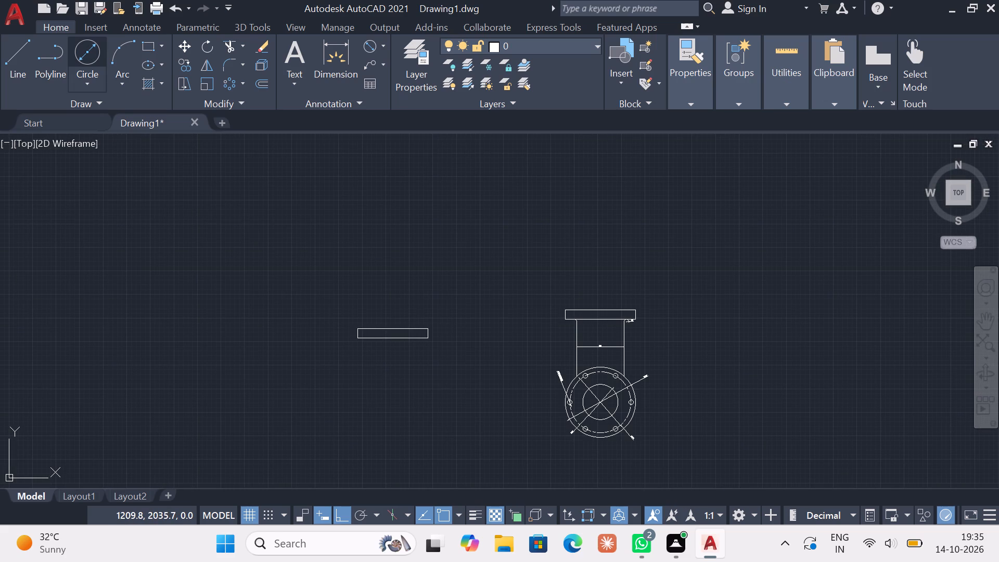
{"action": "left_click", "coordinate": [87, 85]}
{"action": "left_click", "coordinate": [72, 113]}
{"action": "left_click", "coordinate": [173, 284]}
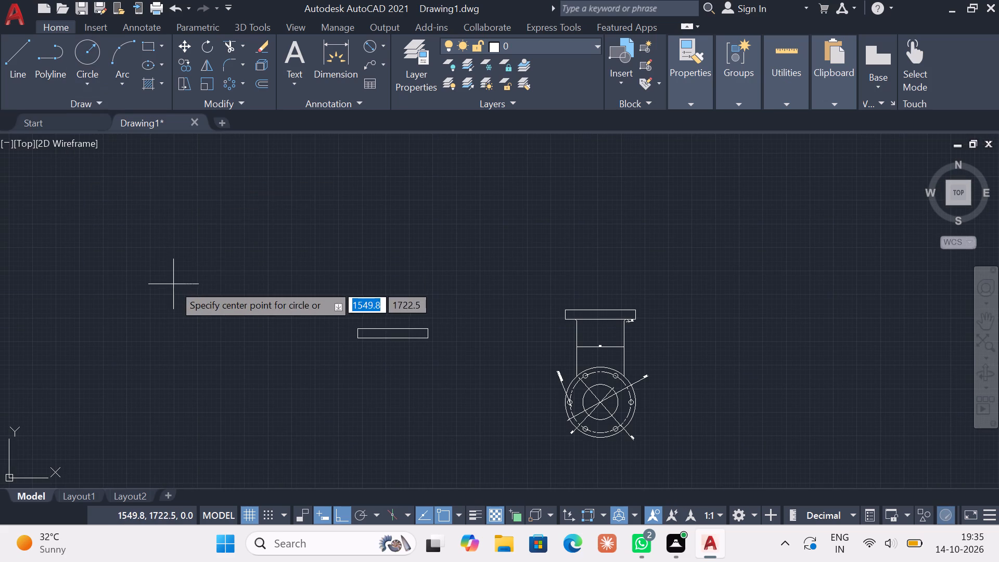
{"action": "key", "text": "1"}
{"action": "type", "text": "41"}
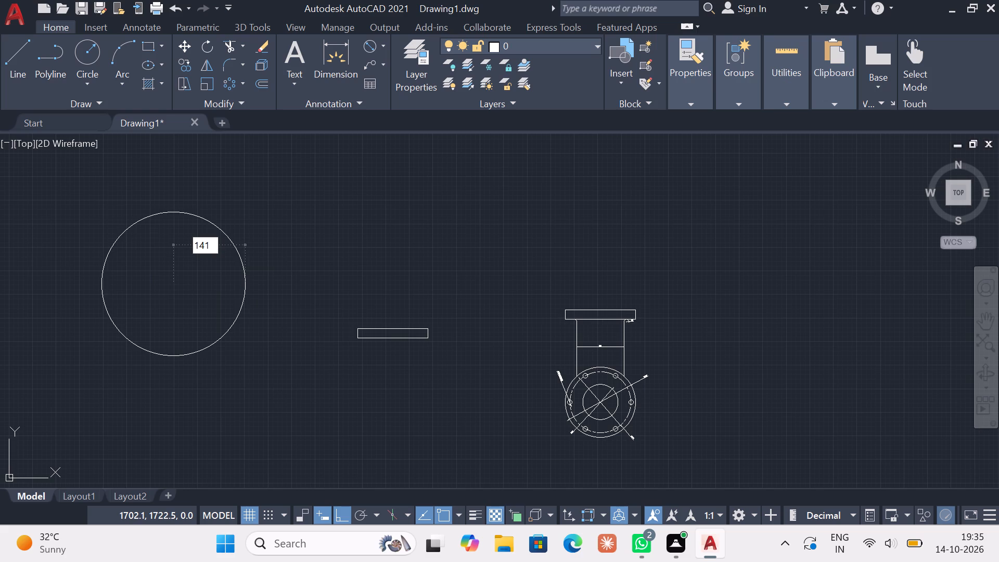
{"action": "key", "text": "Return"}
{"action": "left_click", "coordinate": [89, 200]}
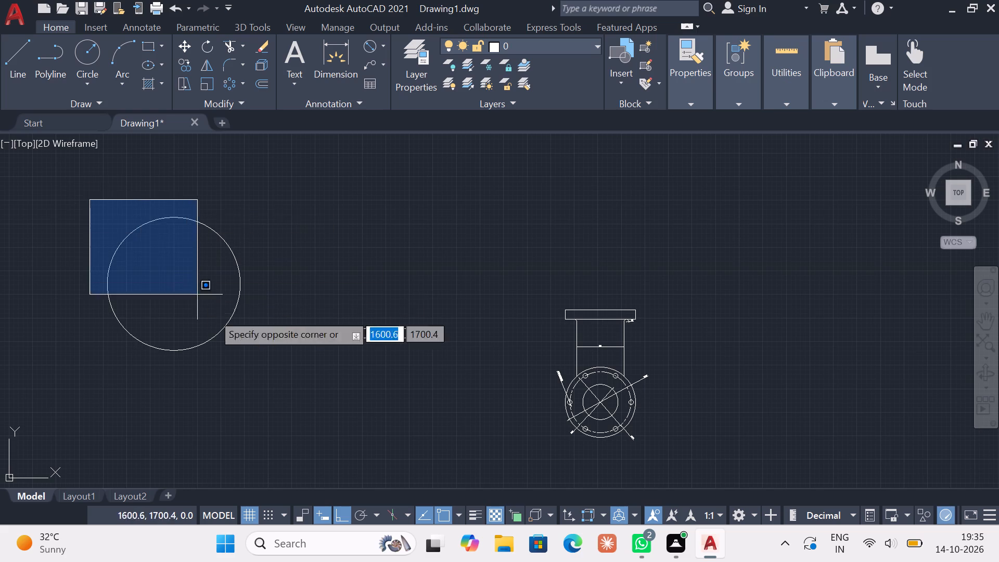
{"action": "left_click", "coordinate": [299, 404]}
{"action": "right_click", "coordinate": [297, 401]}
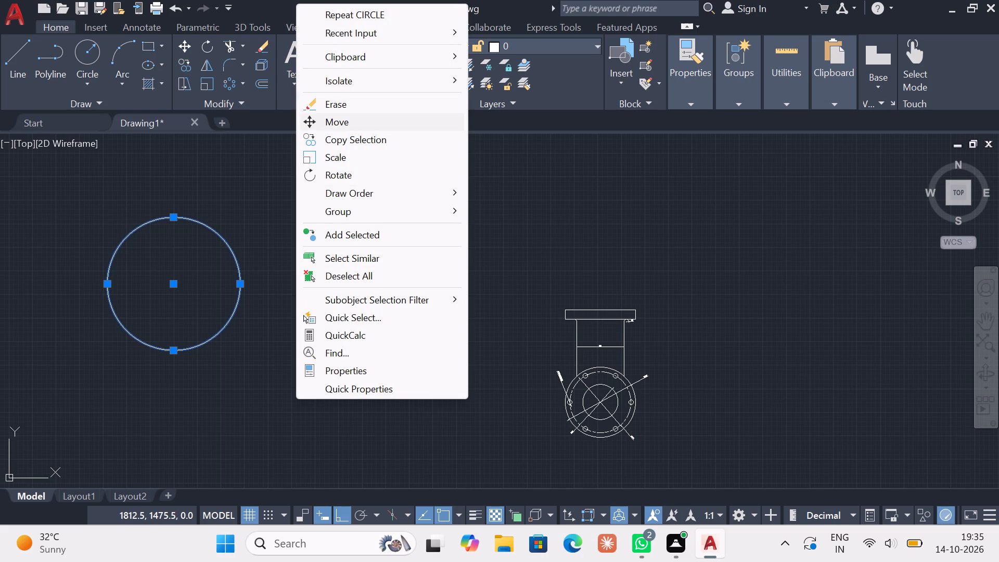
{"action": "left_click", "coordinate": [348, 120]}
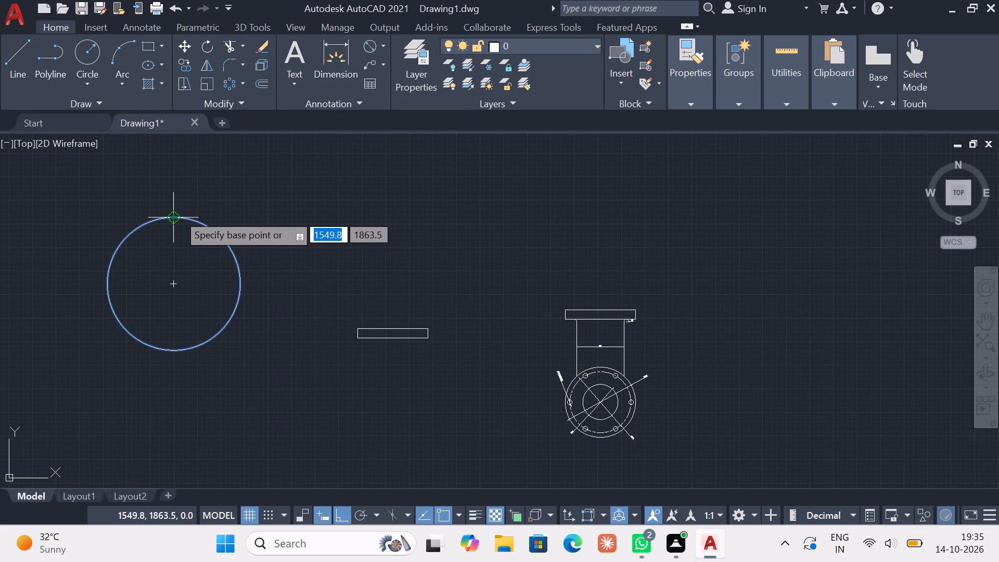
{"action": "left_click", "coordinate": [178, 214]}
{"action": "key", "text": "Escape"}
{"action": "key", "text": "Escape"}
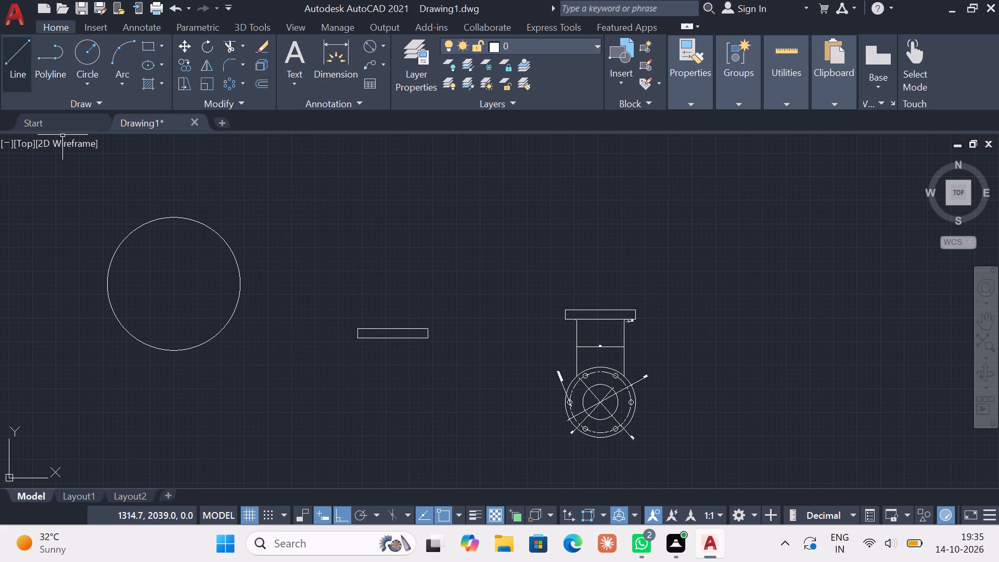
Draw a vertical line across the 150 by 20 flange rectangle, joining the midpoints of its long edges.
{"action": "left_click", "coordinate": [19, 65]}
{"action": "scroll", "coordinate": [392, 293], "scroll_direction": "up", "scroll_amount": 2}
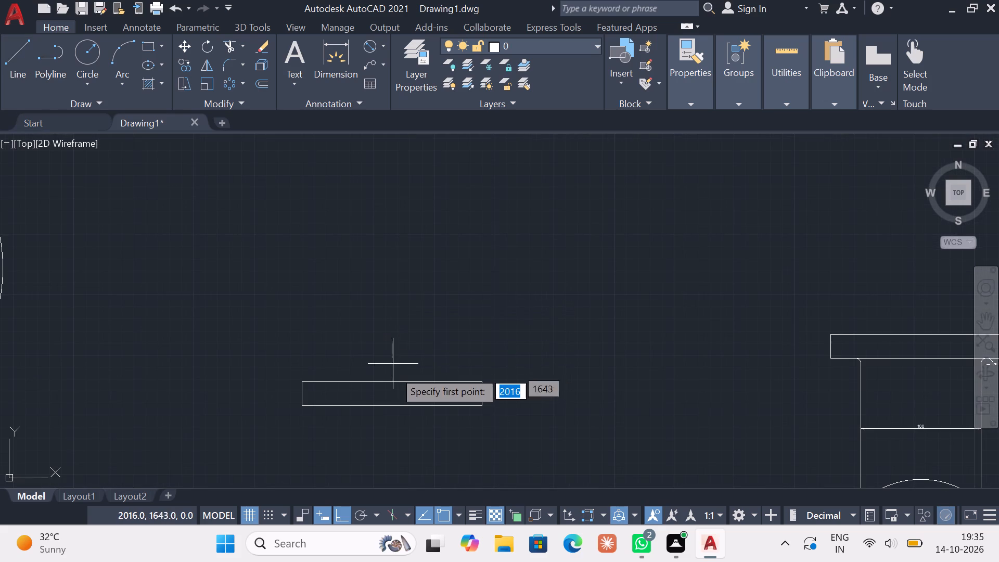
{"action": "left_click", "coordinate": [394, 382]}
{"action": "left_click", "coordinate": [393, 407]}
{"action": "key", "text": "Escape"}
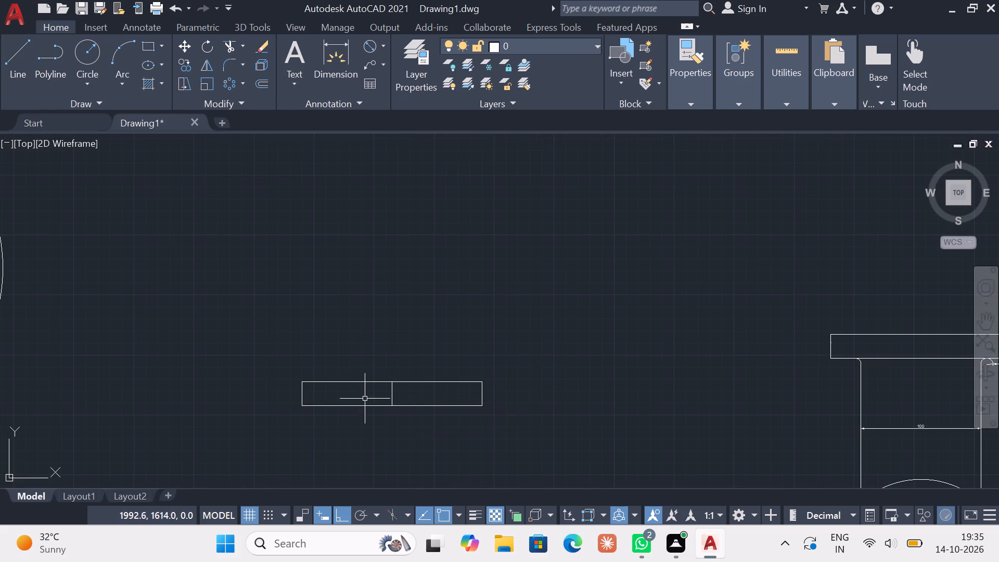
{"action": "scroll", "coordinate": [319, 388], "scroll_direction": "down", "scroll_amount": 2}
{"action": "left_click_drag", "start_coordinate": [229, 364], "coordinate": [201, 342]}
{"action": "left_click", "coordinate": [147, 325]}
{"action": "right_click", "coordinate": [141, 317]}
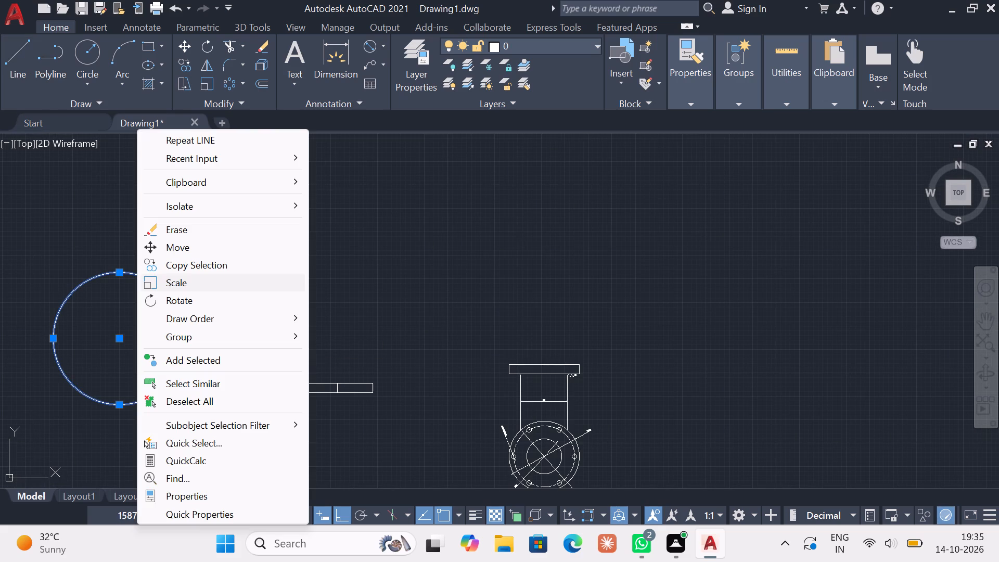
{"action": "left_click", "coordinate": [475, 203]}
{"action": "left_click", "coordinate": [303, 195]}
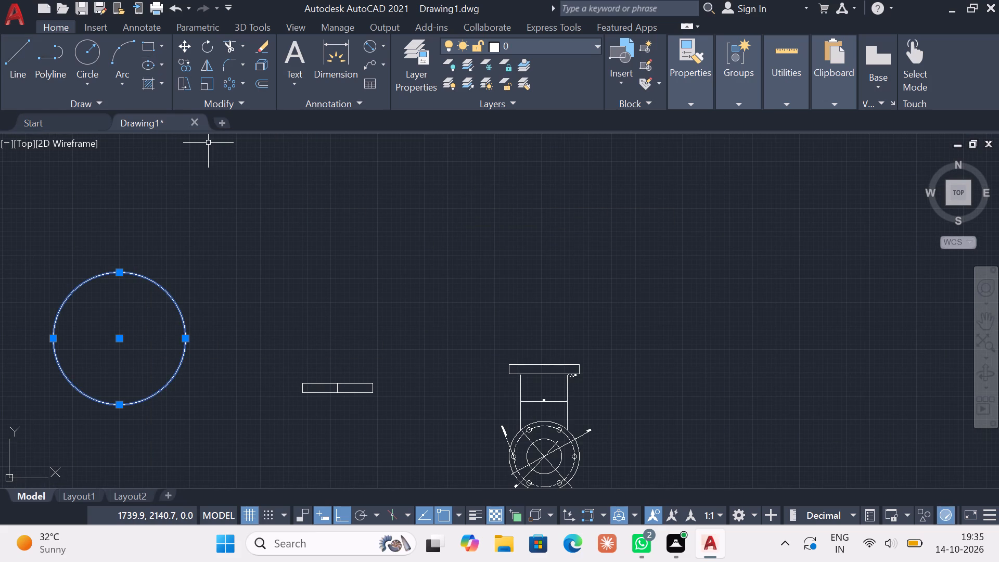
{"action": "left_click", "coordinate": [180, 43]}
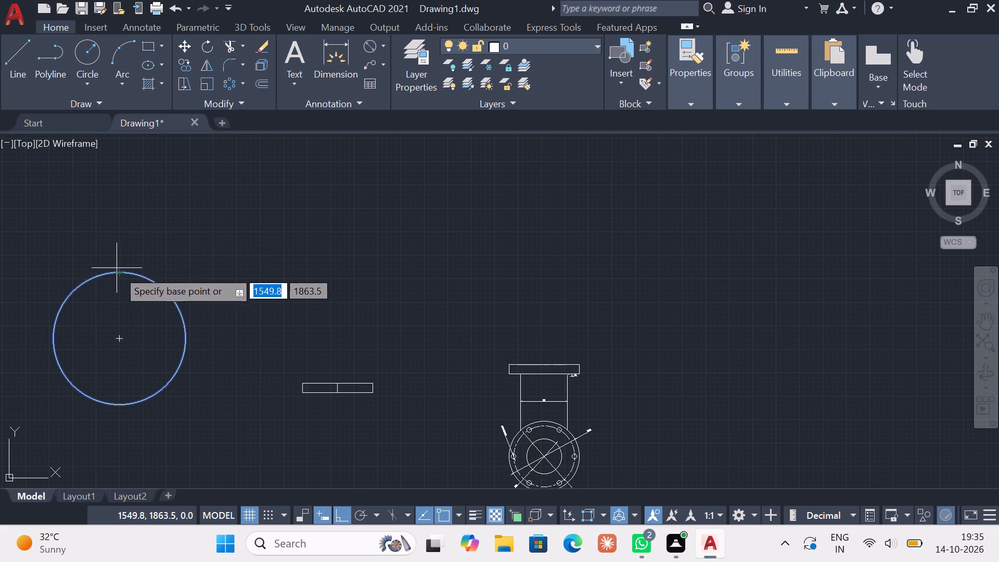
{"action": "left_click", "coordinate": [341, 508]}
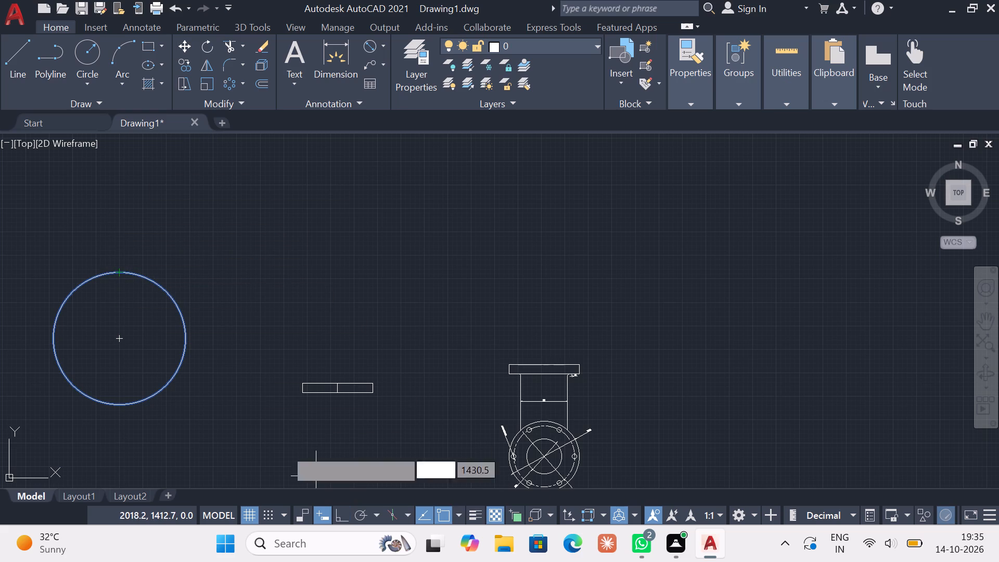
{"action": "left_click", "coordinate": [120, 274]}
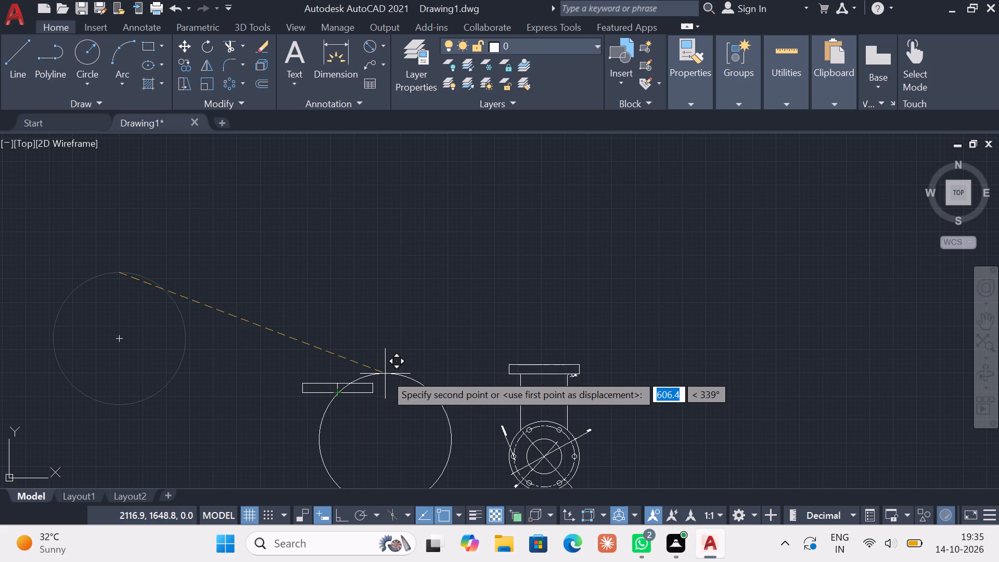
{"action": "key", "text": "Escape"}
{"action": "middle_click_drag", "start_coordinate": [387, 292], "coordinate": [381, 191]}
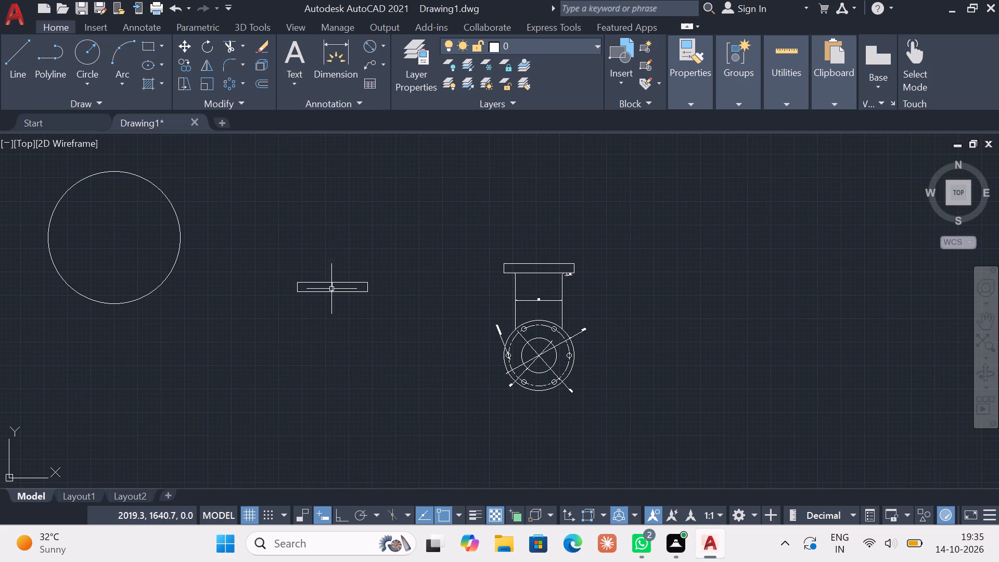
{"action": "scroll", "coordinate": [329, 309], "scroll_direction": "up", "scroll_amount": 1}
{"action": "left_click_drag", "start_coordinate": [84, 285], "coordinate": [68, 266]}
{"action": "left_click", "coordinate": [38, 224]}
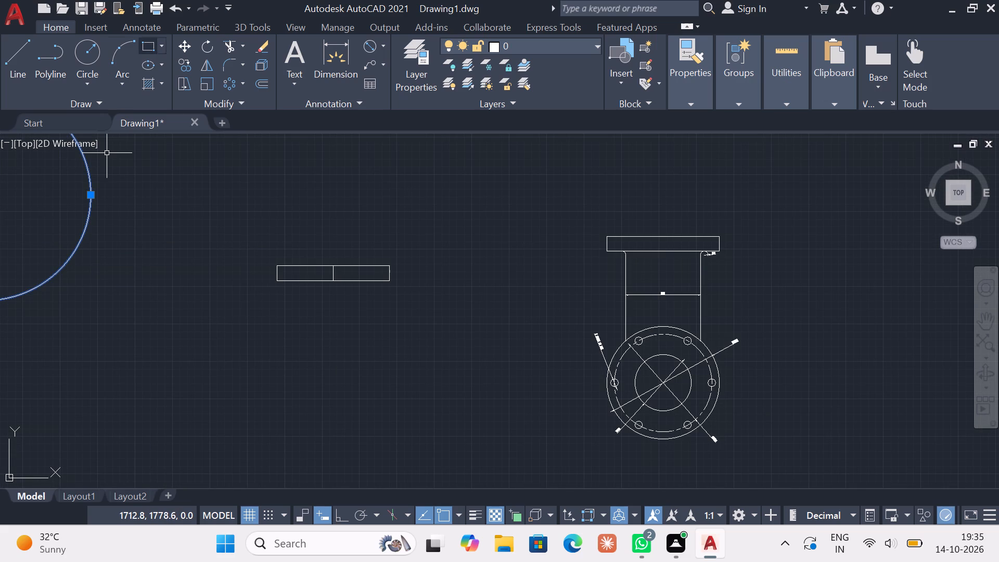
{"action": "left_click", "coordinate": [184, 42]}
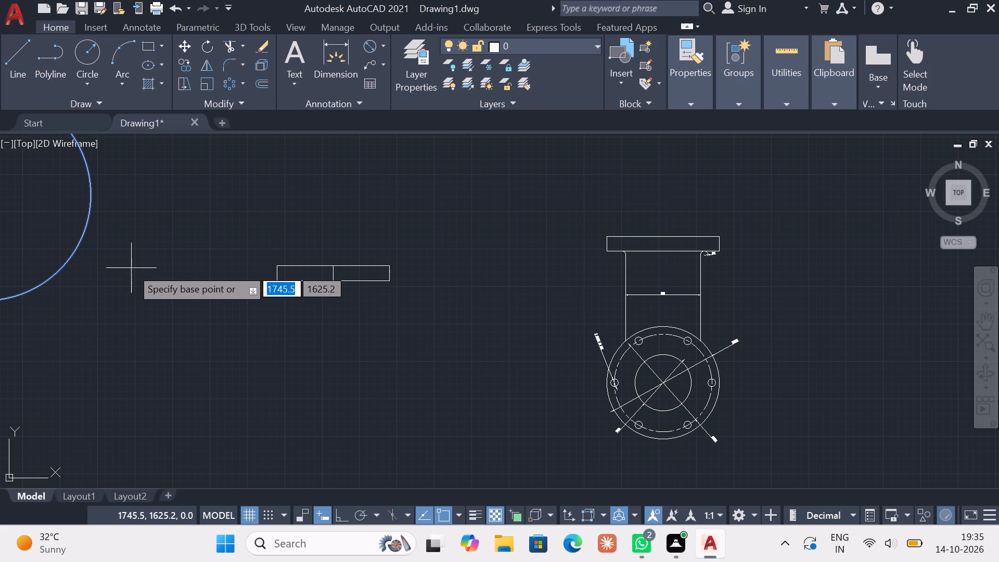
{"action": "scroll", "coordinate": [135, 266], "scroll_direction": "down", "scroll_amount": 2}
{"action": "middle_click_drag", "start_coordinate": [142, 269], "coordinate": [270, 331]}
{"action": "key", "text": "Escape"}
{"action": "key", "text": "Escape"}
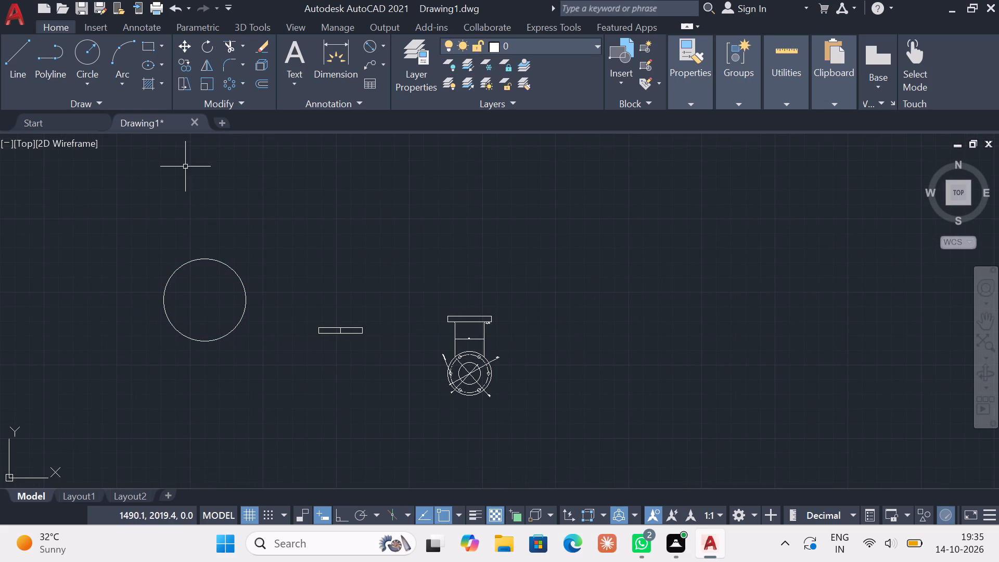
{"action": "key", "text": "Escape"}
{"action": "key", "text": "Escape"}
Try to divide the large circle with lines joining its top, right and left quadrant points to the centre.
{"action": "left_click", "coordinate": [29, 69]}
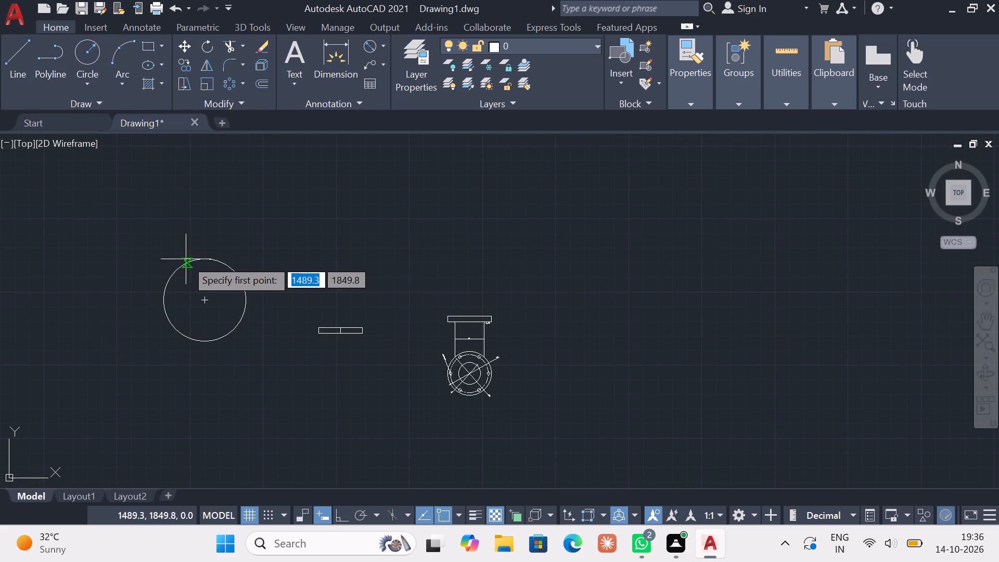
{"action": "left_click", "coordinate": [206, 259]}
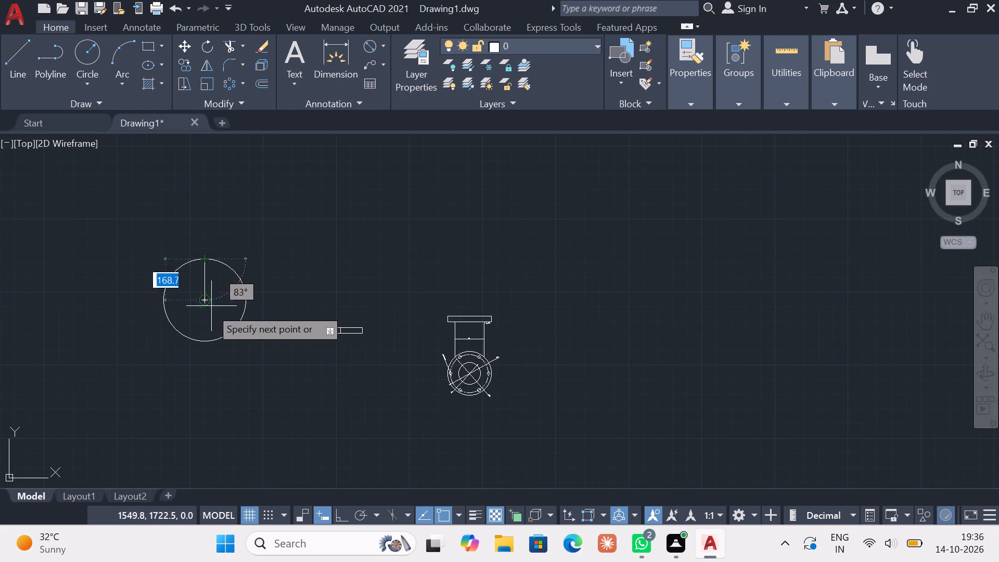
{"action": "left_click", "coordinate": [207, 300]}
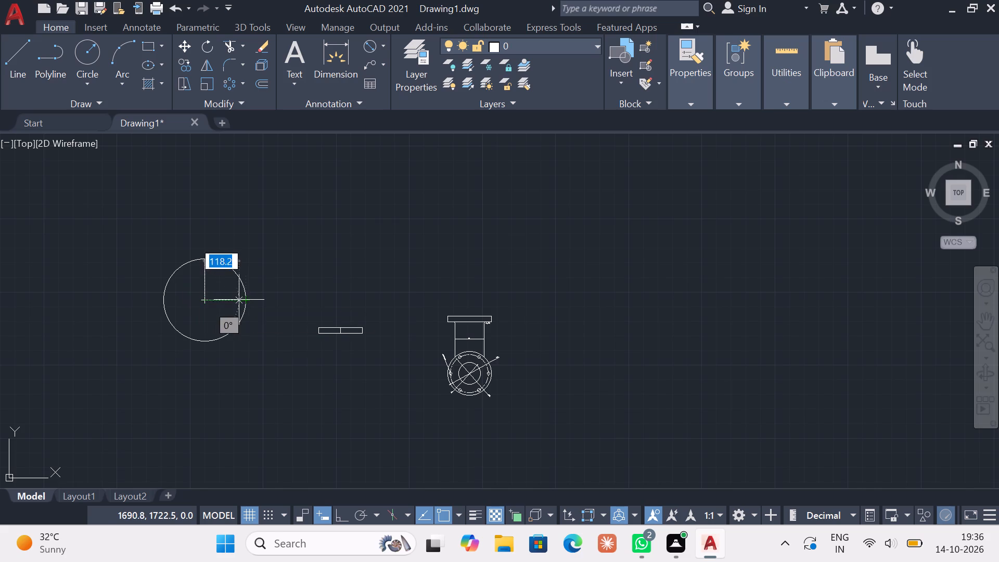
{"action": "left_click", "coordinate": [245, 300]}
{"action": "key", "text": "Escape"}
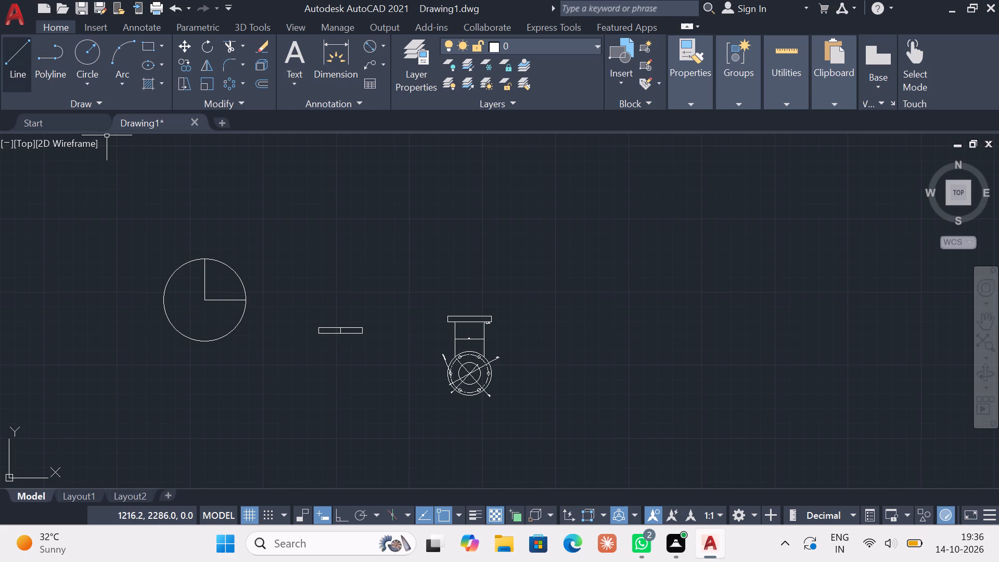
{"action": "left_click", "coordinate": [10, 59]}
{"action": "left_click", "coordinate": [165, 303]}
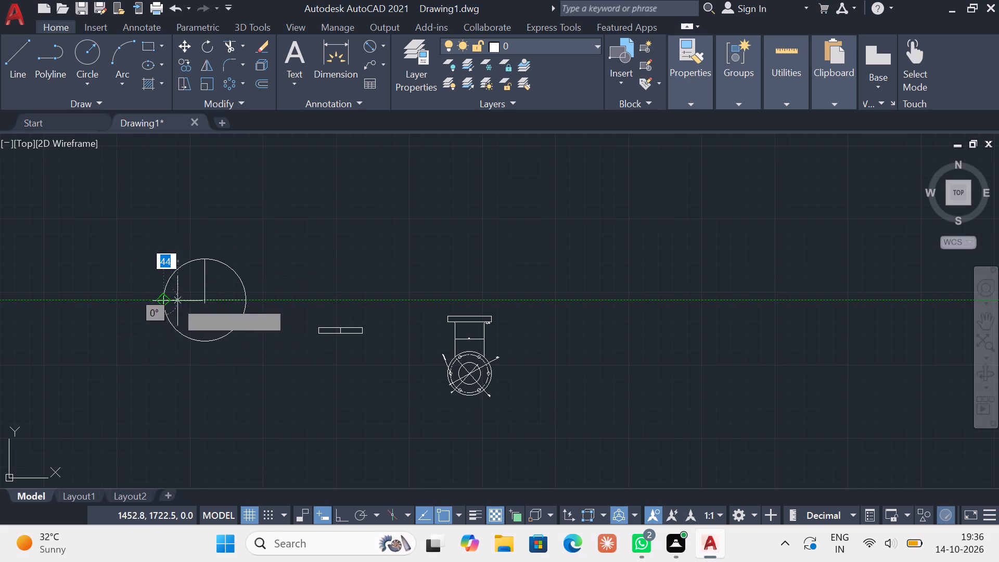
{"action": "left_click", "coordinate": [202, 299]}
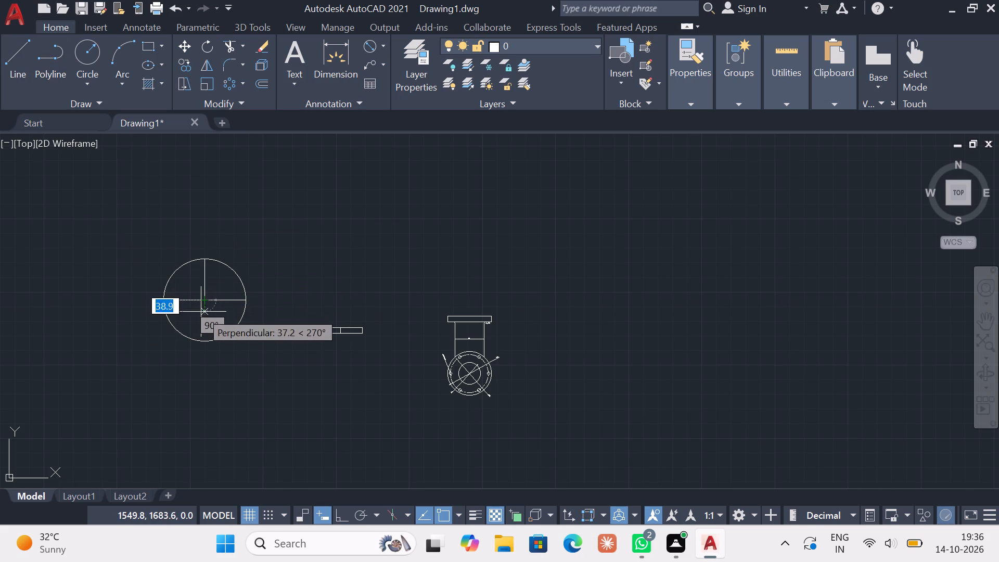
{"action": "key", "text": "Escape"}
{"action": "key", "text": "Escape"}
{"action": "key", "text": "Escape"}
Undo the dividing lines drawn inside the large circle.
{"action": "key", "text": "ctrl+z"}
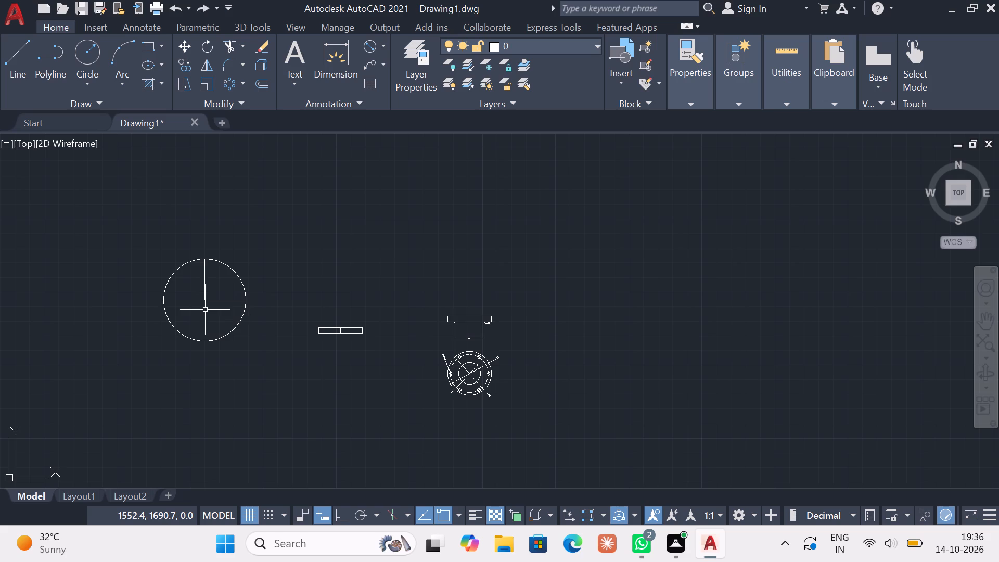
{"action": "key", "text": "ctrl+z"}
Turn on ortho mode and divide the large circle into quarters with lines joining its four quadrant points to the centre.
{"action": "left_click", "coordinate": [345, 517]}
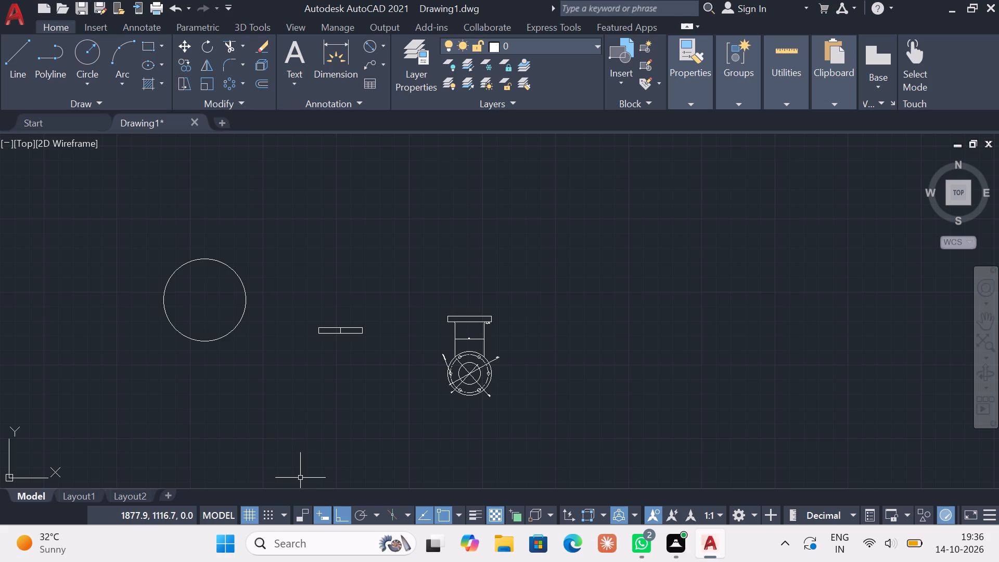
{"action": "left_click", "coordinate": [9, 64]}
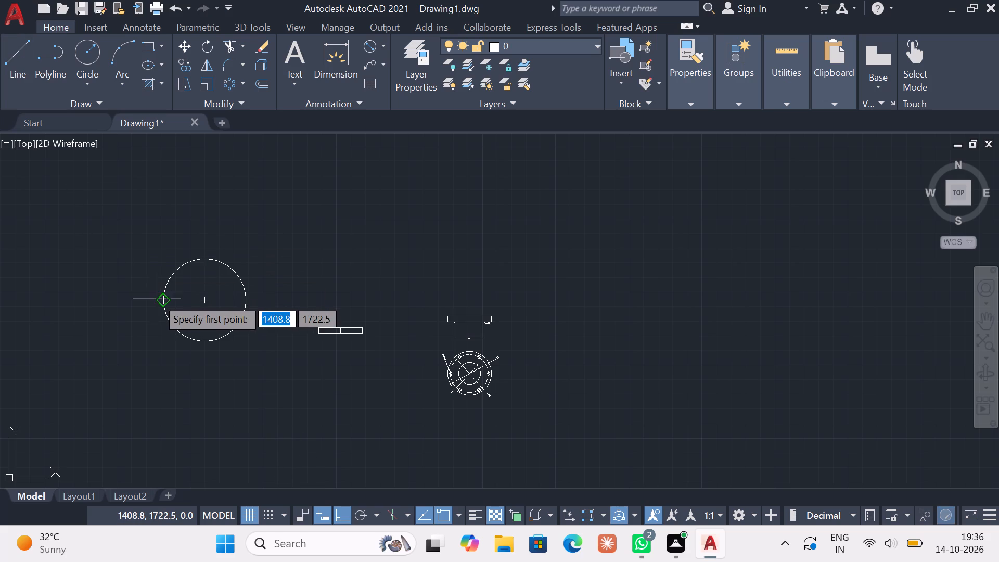
{"action": "left_click", "coordinate": [160, 303]}
{"action": "left_click", "coordinate": [205, 301]}
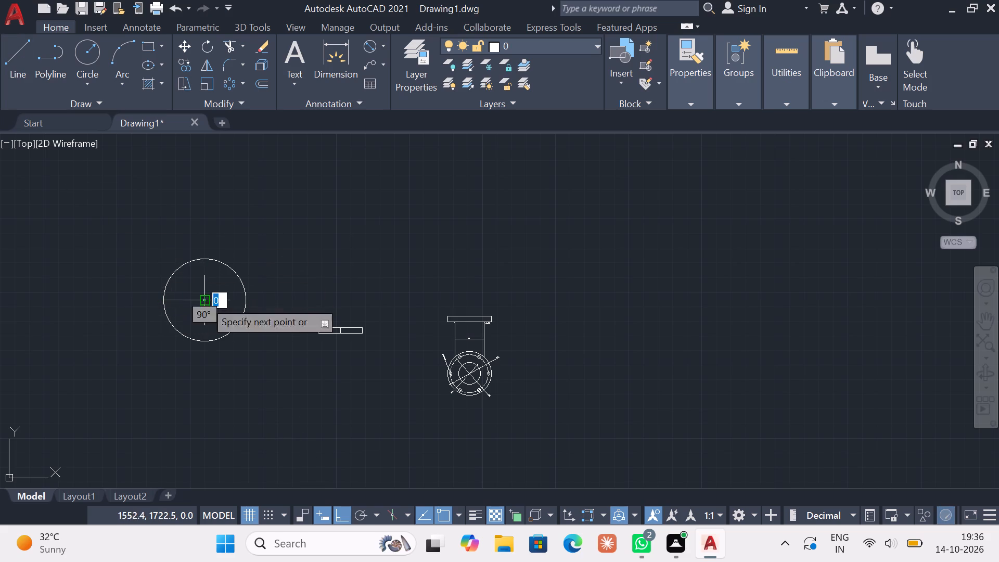
{"action": "left_click", "coordinate": [203, 339]}
{"action": "key", "text": "Escape"}
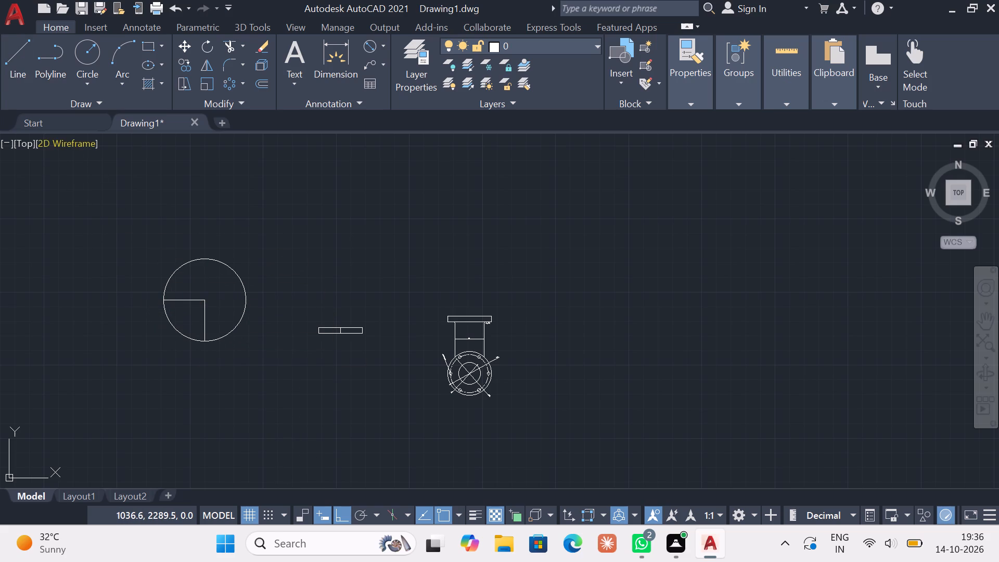
{"action": "left_click", "coordinate": [20, 68]}
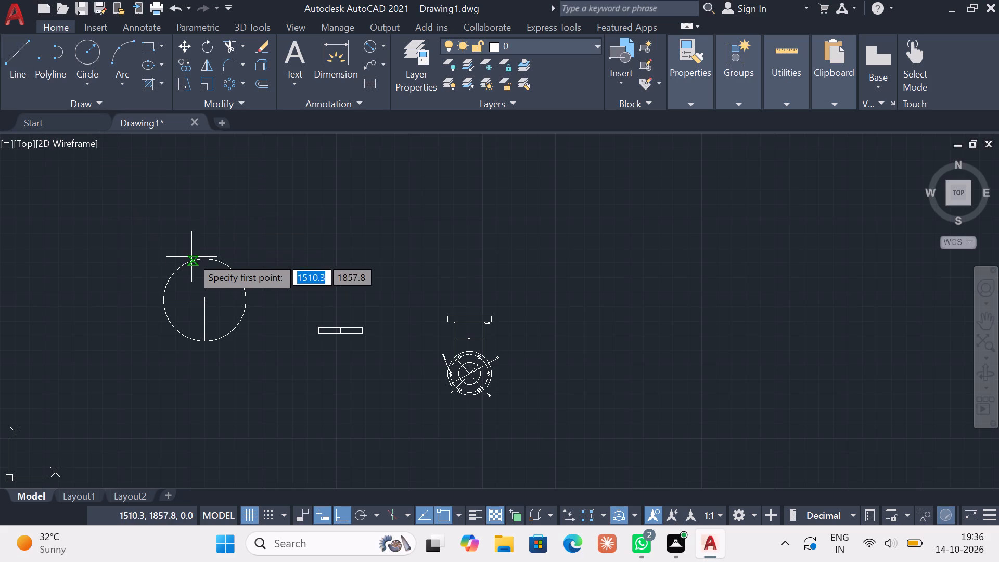
{"action": "left_click", "coordinate": [203, 258]}
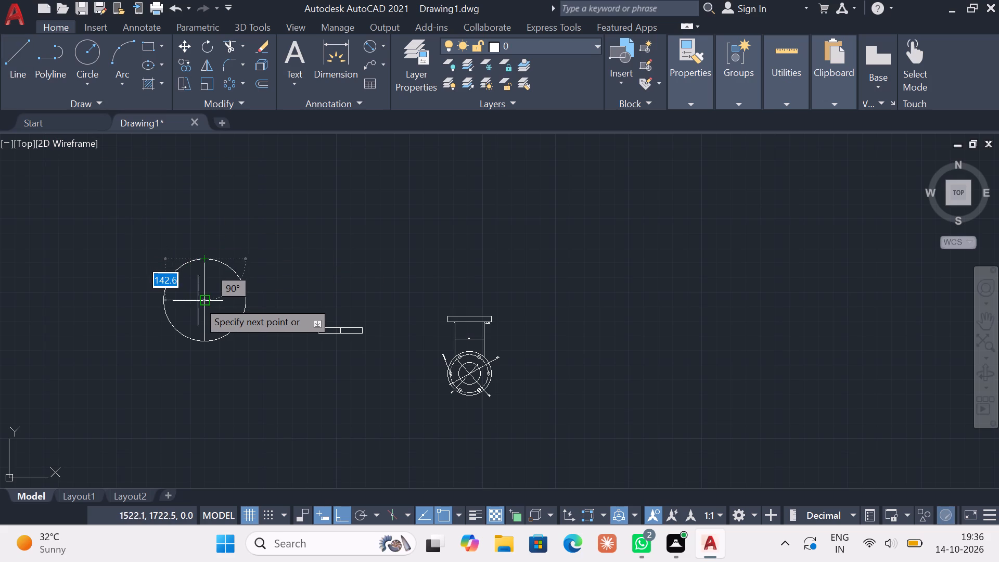
{"action": "left_click", "coordinate": [209, 296]}
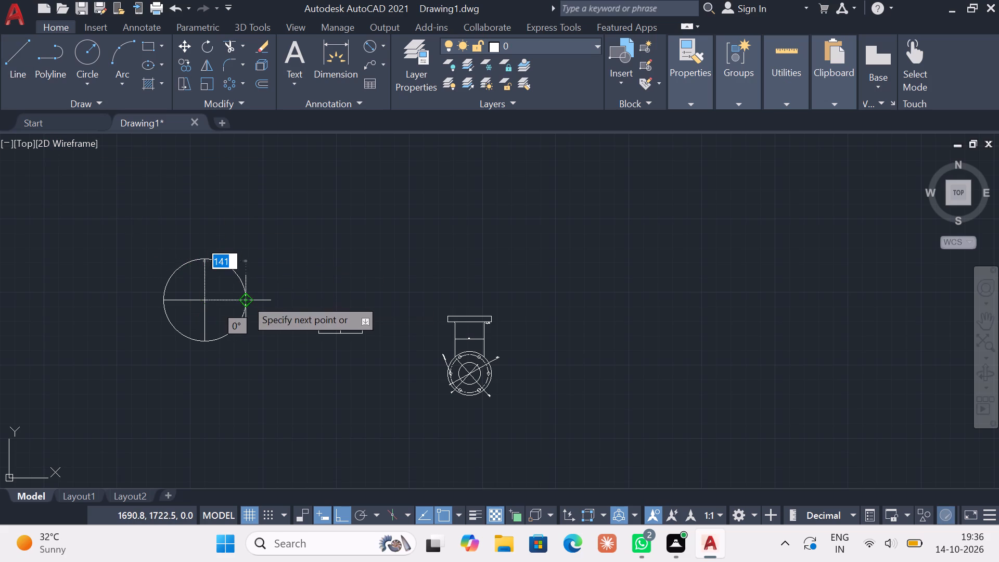
{"action": "left_click", "coordinate": [246, 301]}
{"action": "key", "text": "Escape"}
{"action": "key", "text": "Escape"}
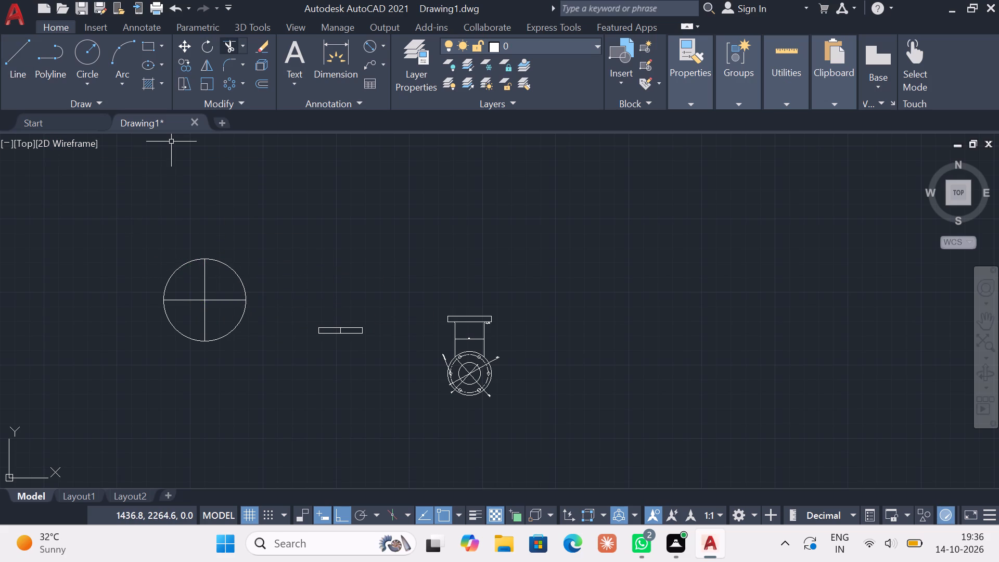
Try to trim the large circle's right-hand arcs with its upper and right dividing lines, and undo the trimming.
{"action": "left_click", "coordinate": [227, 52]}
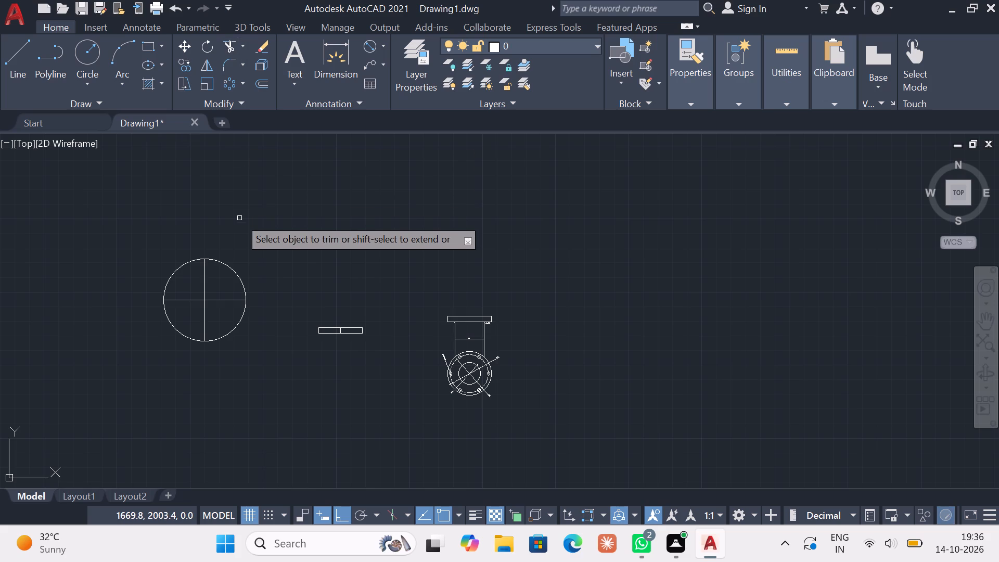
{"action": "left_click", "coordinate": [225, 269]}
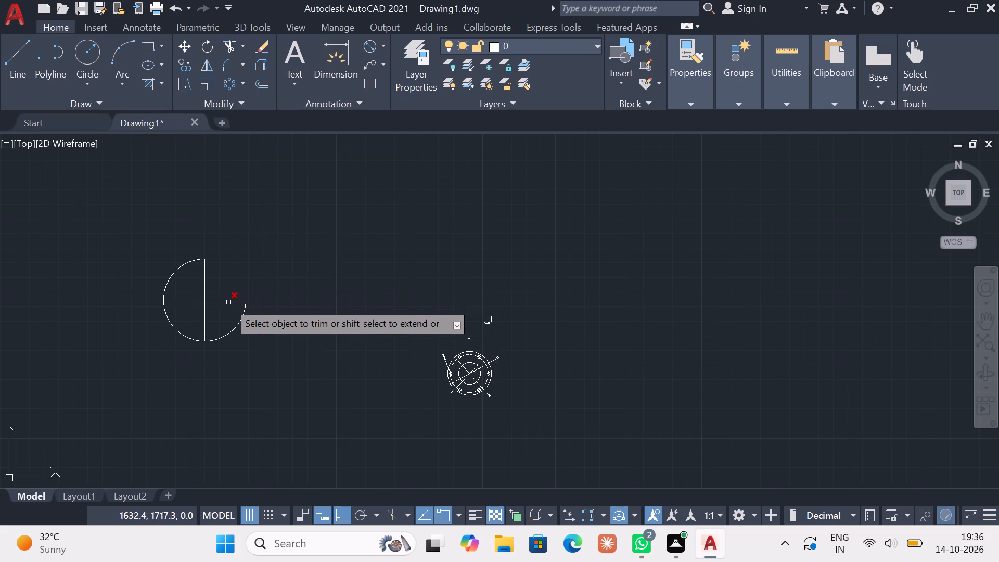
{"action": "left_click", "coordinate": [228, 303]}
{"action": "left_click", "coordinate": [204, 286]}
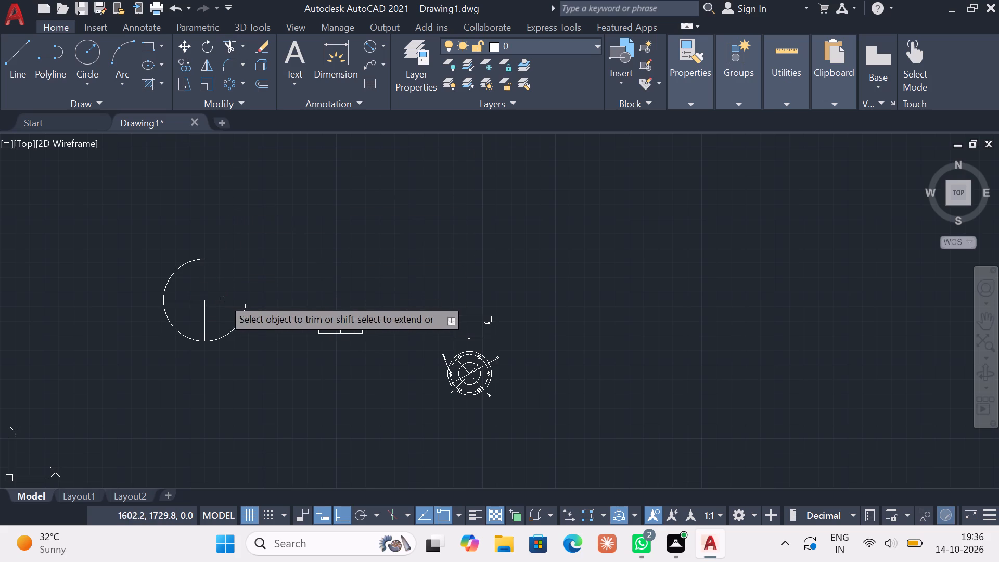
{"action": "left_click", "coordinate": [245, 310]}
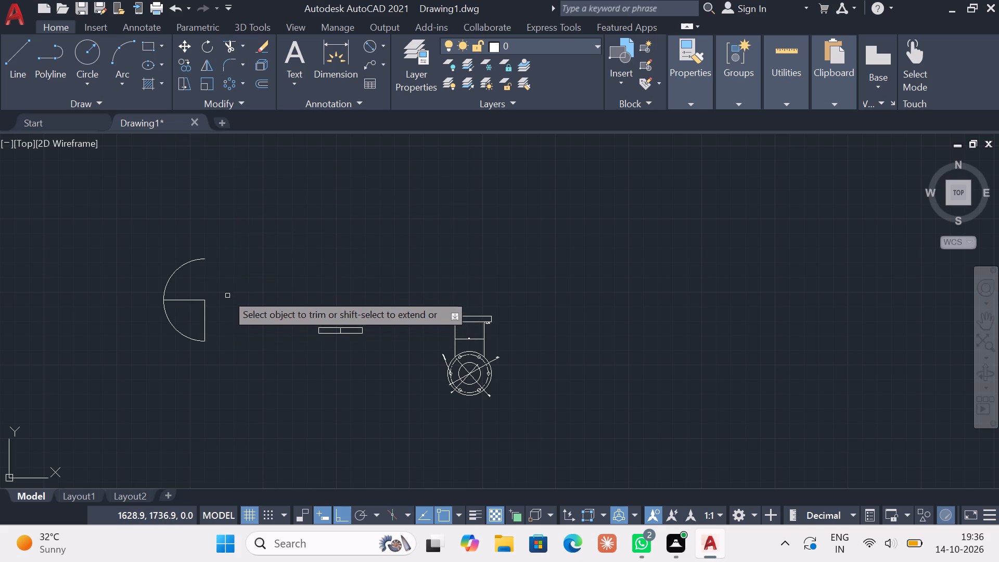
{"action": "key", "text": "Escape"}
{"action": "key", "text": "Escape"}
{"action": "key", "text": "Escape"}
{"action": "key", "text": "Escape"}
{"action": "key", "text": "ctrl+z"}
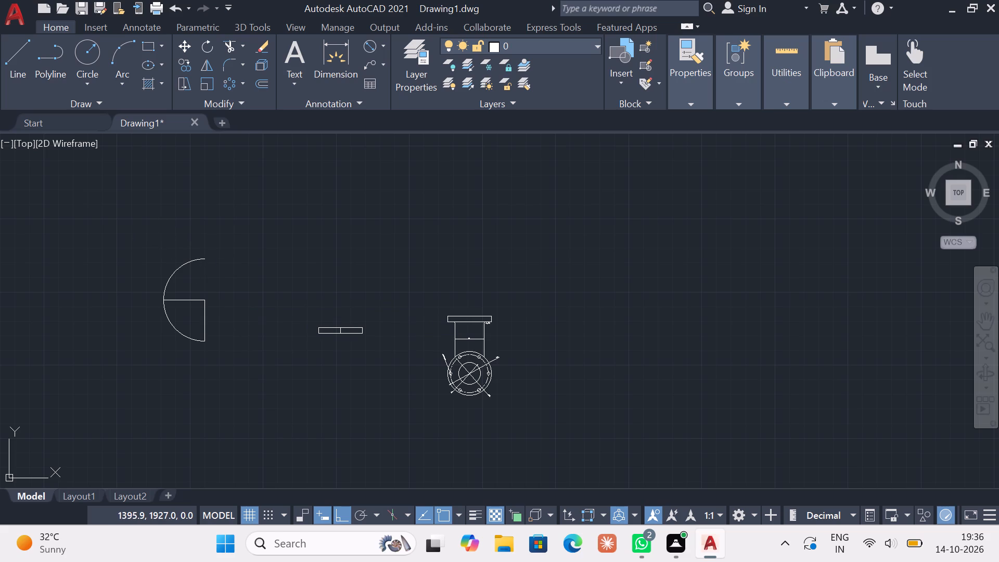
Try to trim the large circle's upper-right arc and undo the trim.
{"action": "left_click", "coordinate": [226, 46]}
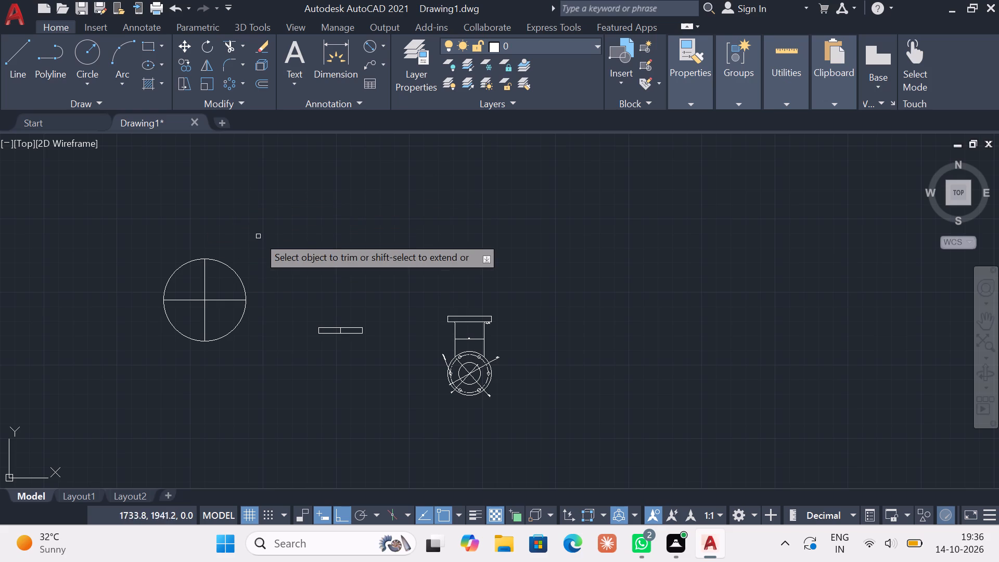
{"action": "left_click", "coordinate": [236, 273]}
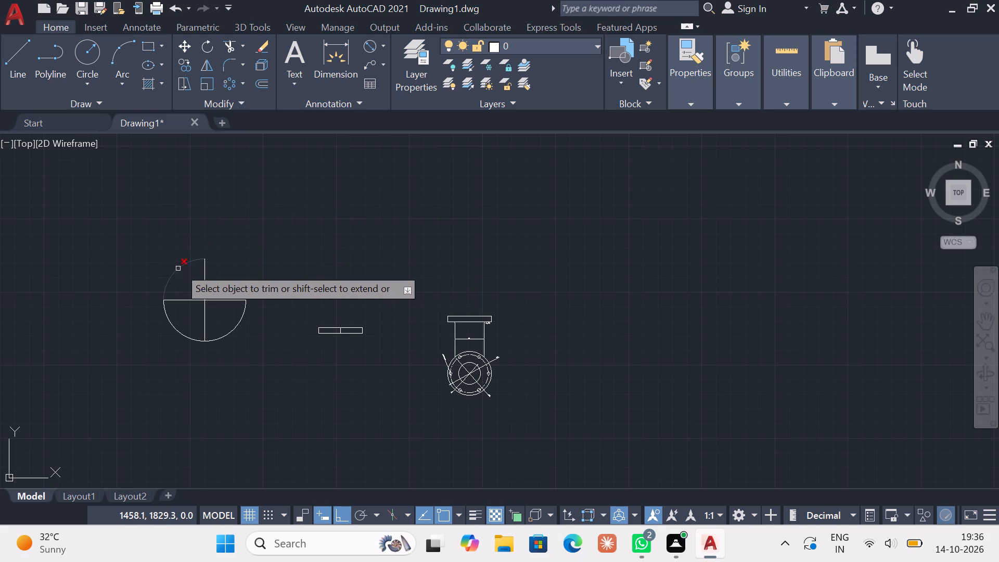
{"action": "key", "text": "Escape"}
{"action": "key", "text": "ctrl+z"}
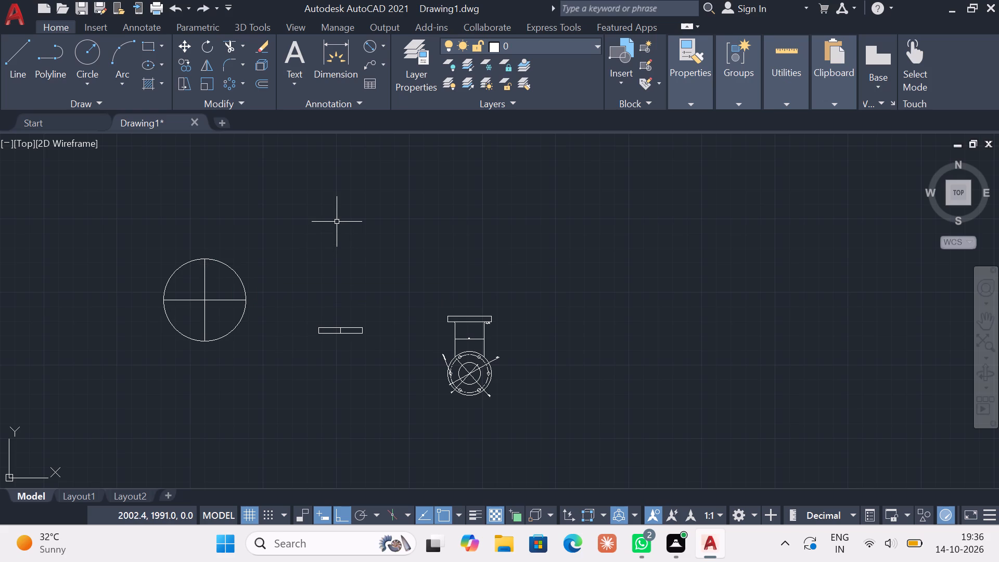
Trim the large circle down to its lower-left quarter arc, also removing the upper and right dividing lines.
{"action": "left_click", "coordinate": [228, 51]}
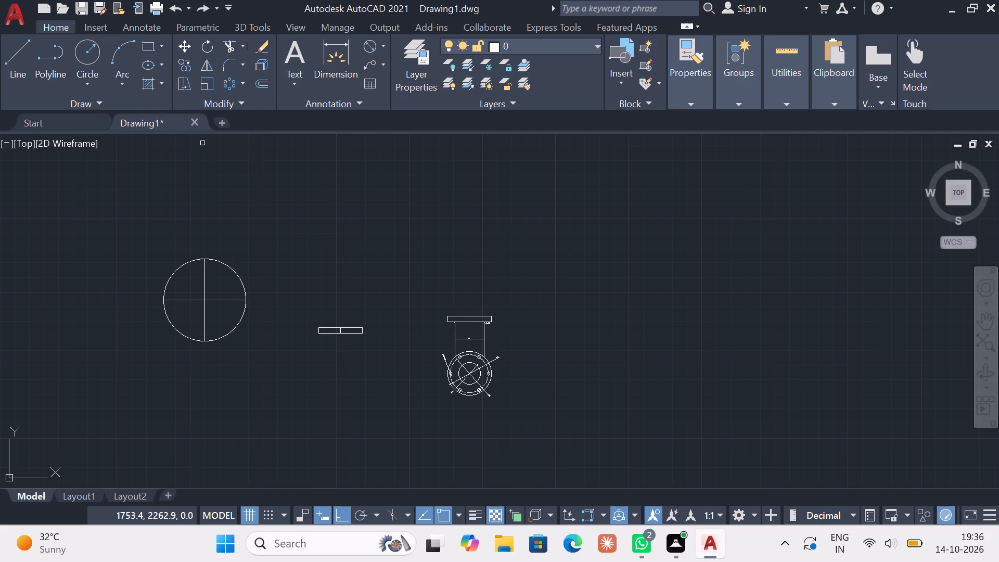
{"action": "left_click", "coordinate": [176, 271]}
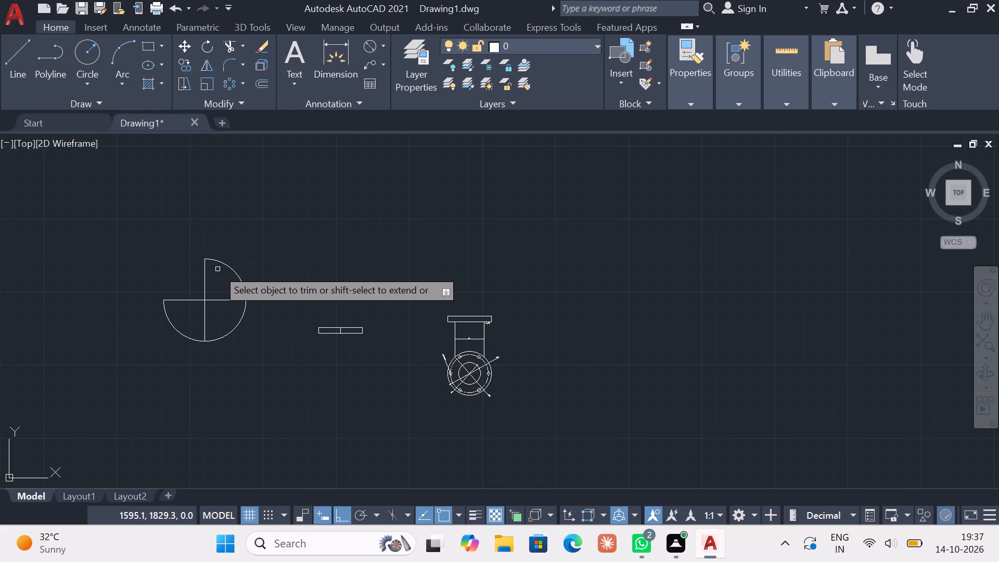
{"action": "left_click", "coordinate": [233, 269]}
{"action": "left_click", "coordinate": [238, 327]}
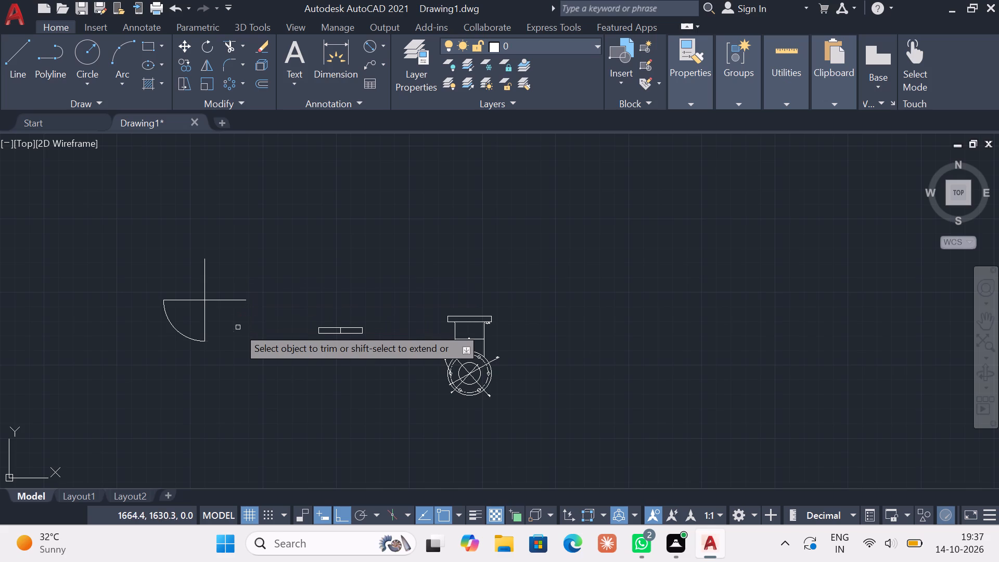
{"action": "left_click", "coordinate": [226, 300]}
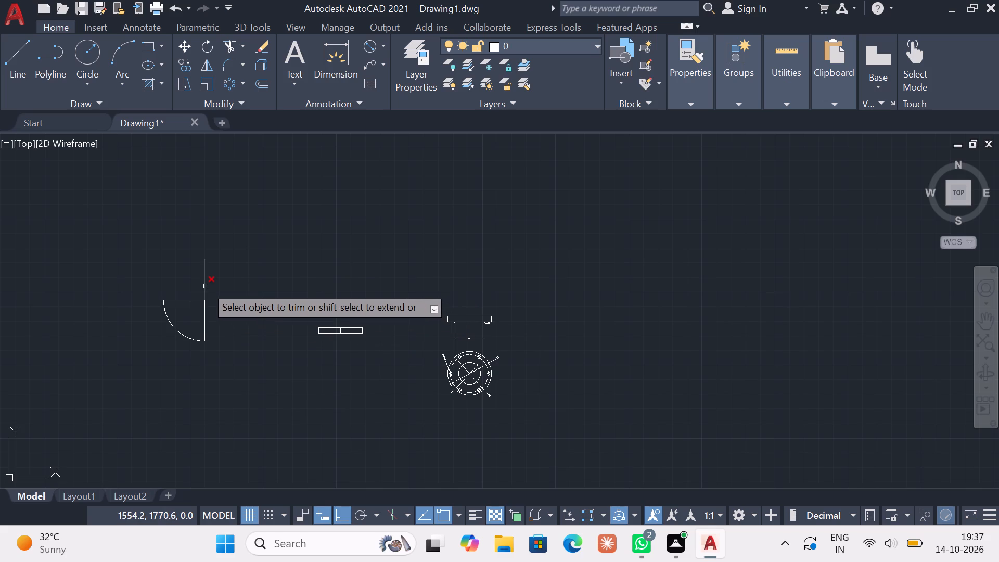
{"action": "left_click", "coordinate": [206, 286]}
{"action": "key", "text": "Escape"}
Delete the two remaining radius lines that close the lower-left quarter arc.
{"action": "left_click", "coordinate": [215, 313]}
{"action": "left_click", "coordinate": [195, 292]}
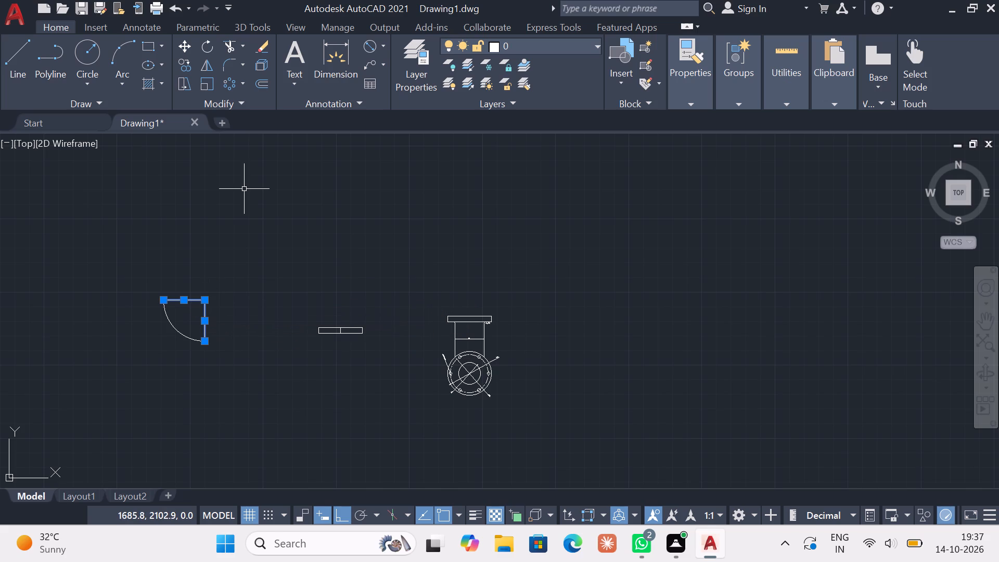
{"action": "key", "text": "Delete"}
With ortho mode off, move the quarter arc by its upper end to the midpoint of the 150 by 20 flange's lower edge.
{"action": "left_click", "coordinate": [116, 253]}
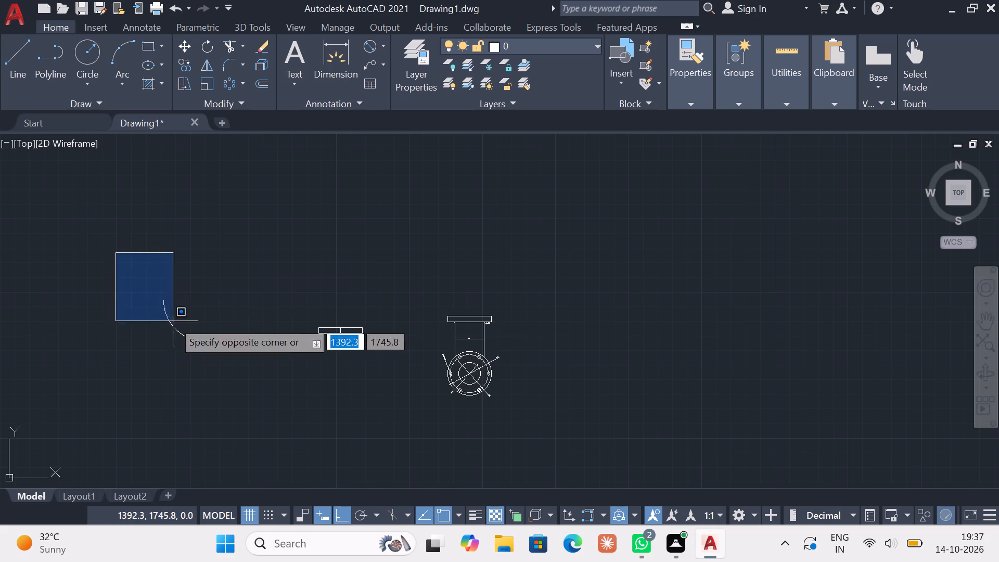
{"action": "left_click", "coordinate": [220, 375]}
{"action": "right_click", "coordinate": [221, 374]}
{"action": "key", "text": "Escape"}
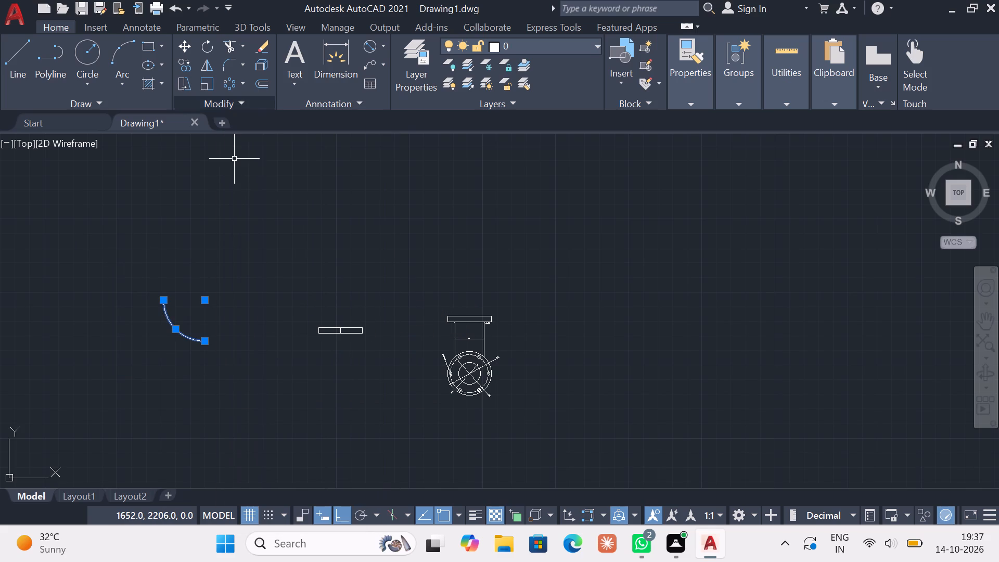
{"action": "left_click", "coordinate": [184, 44]}
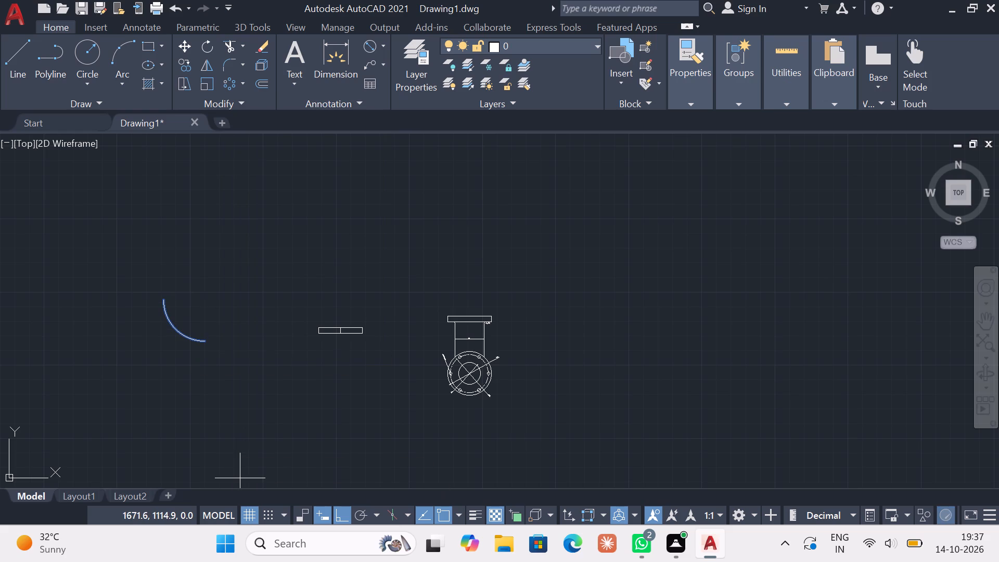
{"action": "left_click", "coordinate": [342, 516]}
{"action": "left_click", "coordinate": [161, 299]}
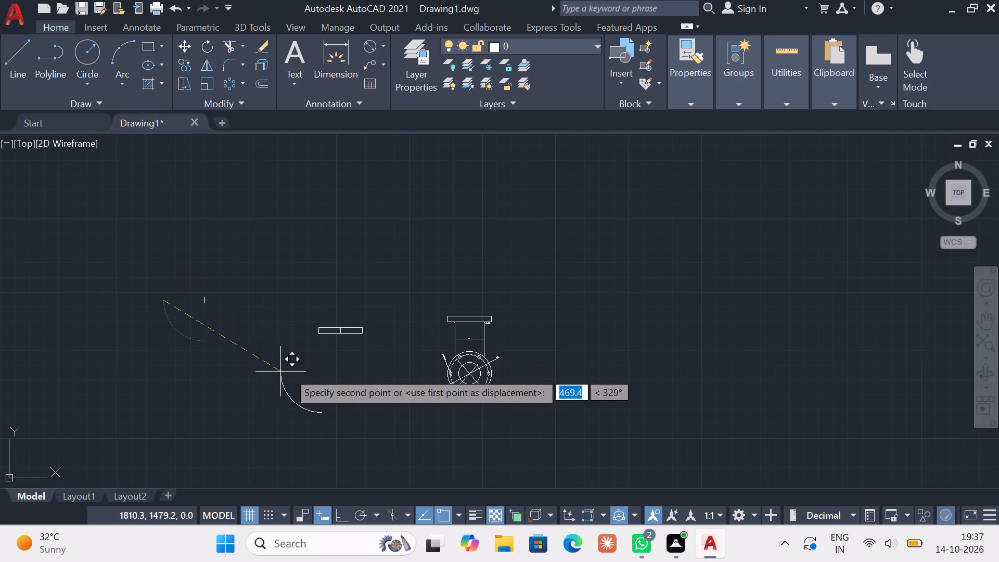
{"action": "scroll", "coordinate": [334, 343], "scroll_direction": "up", "scroll_amount": 2}
{"action": "left_click", "coordinate": [348, 322]}
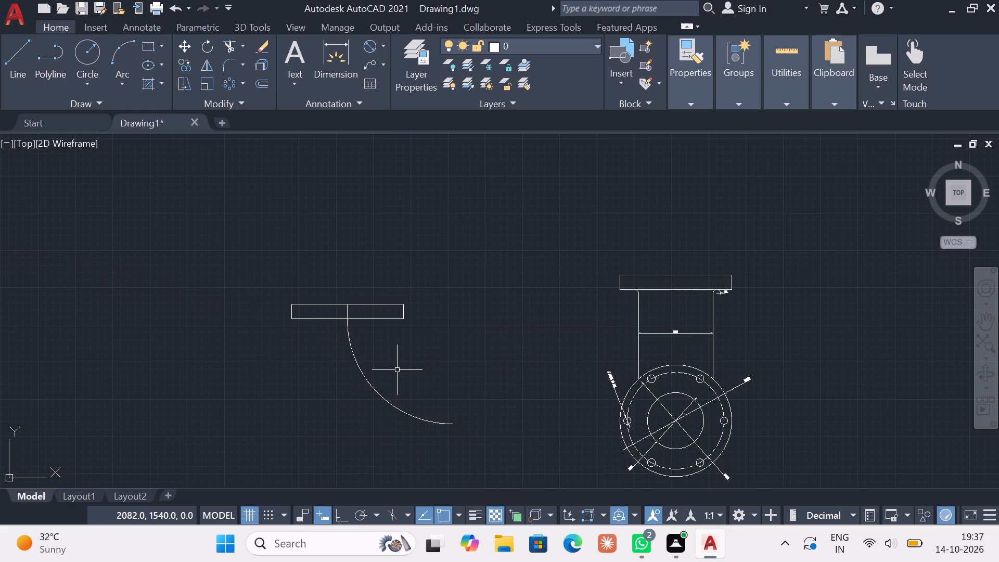
Turn ortho mode on and draw a vertical line 150 long to the right of the quarter arc.
{"action": "left_click", "coordinate": [11, 80]}
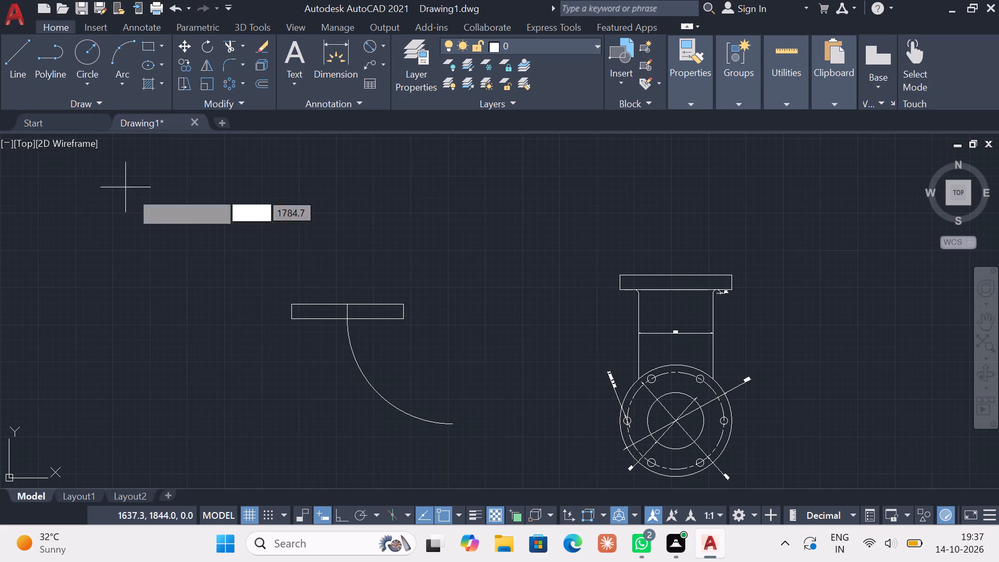
{"action": "scroll", "coordinate": [473, 362], "scroll_direction": "down", "scroll_amount": 1}
{"action": "middle_click_drag", "start_coordinate": [473, 362], "coordinate": [418, 266]}
{"action": "left_click", "coordinate": [414, 260]}
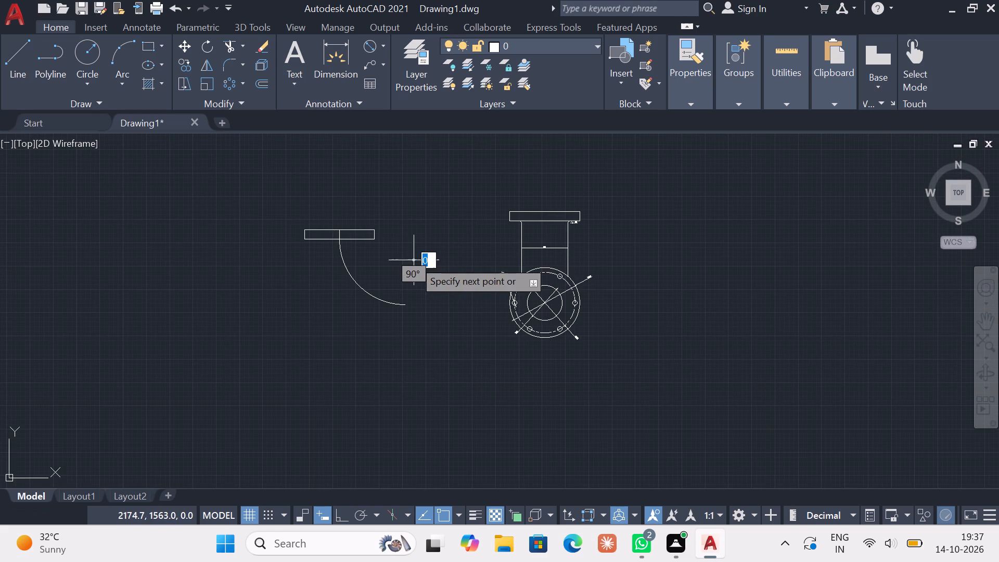
{"action": "left_click", "coordinate": [345, 514]}
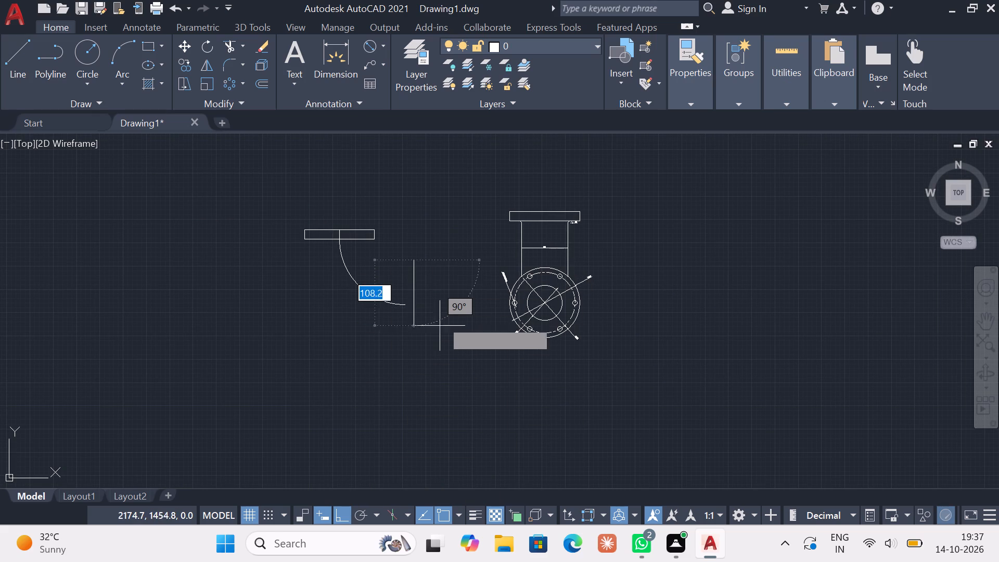
{"action": "key", "text": "1"}
{"action": "type", "text": "50"}
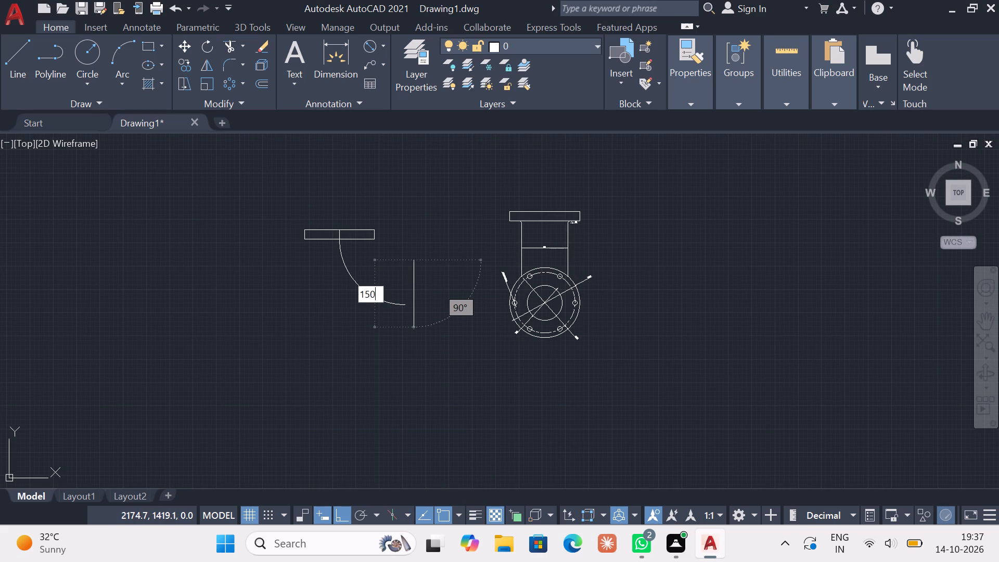
{"action": "key", "text": "Return"}
{"action": "key", "text": "Escape"}
{"action": "key", "text": "Escape"}
{"action": "key", "text": "Escape"}
Move the 150-long vertical line by its midpoint onto the quarter arc's lower end.
{"action": "left_click", "coordinate": [452, 322]}
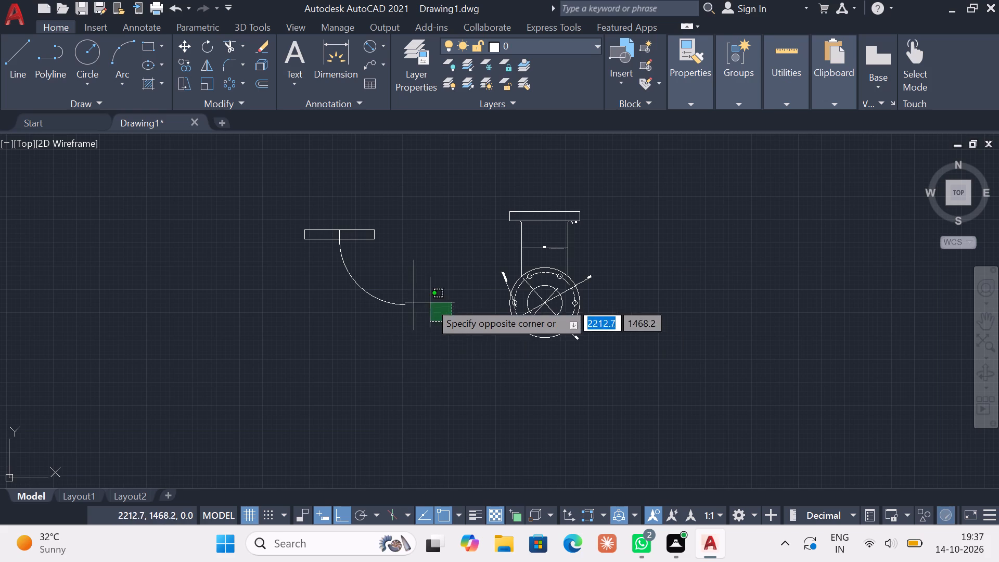
{"action": "left_click", "coordinate": [407, 275]}
{"action": "right_click", "coordinate": [407, 275]}
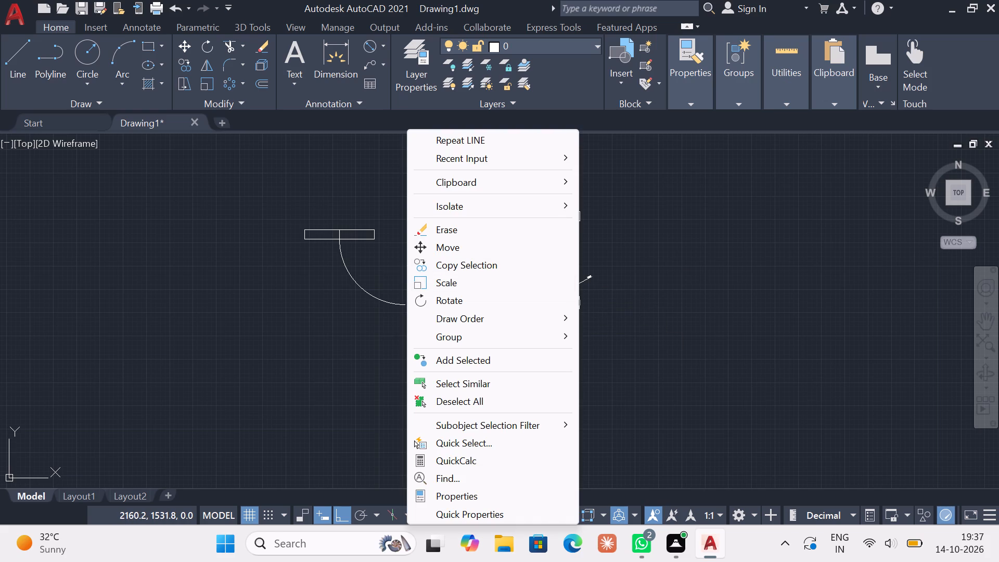
{"action": "left_click", "coordinate": [184, 45]}
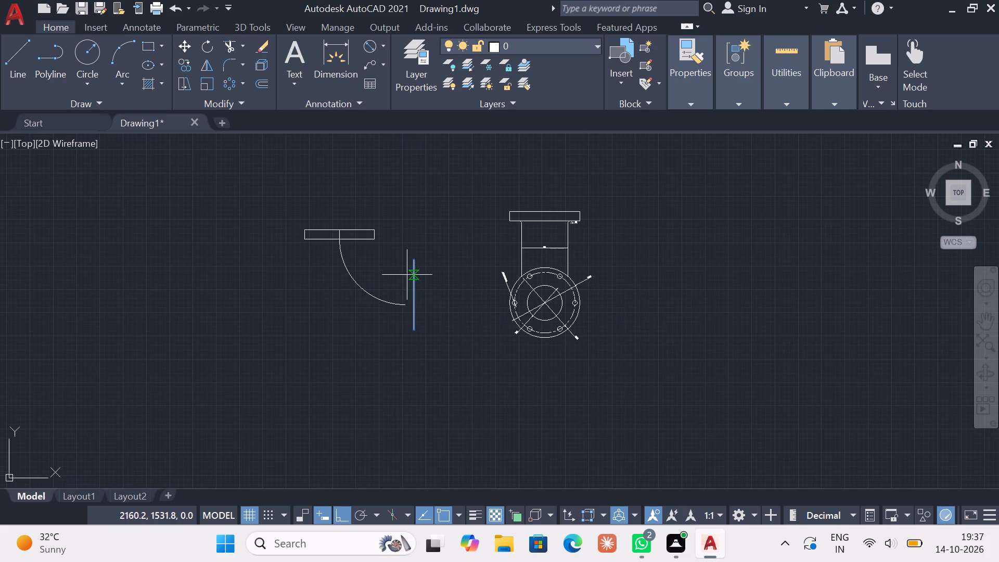
{"action": "left_click", "coordinate": [417, 297]}
{"action": "left_click", "coordinate": [403, 306]}
{"action": "key", "text": "Escape"}
{"action": "key", "text": "Escape"}
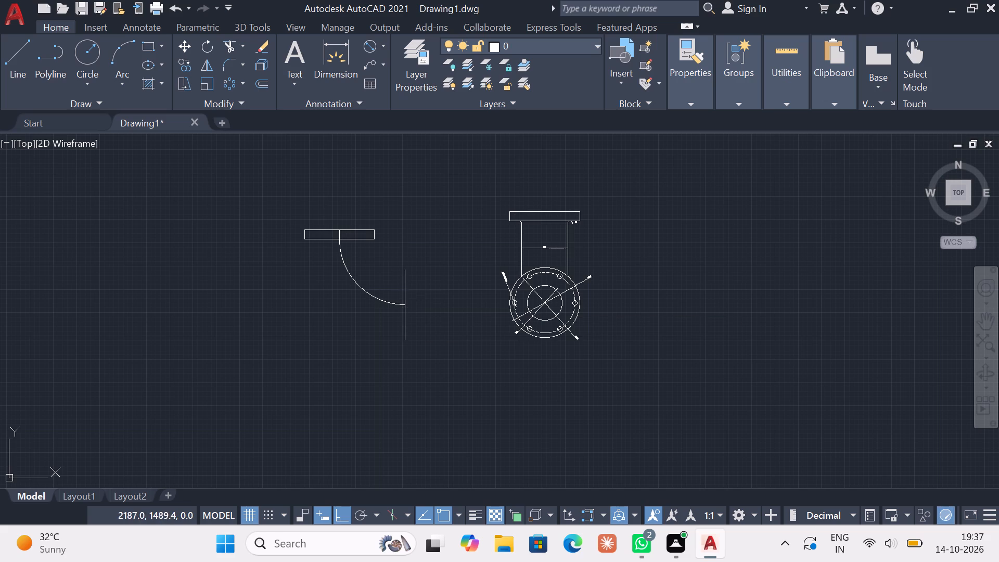
{"action": "key", "text": "Escape"}
{"action": "key", "text": "Escape"}
{"action": "key", "text": "Escape"}
{"action": "key", "text": "Escape"}
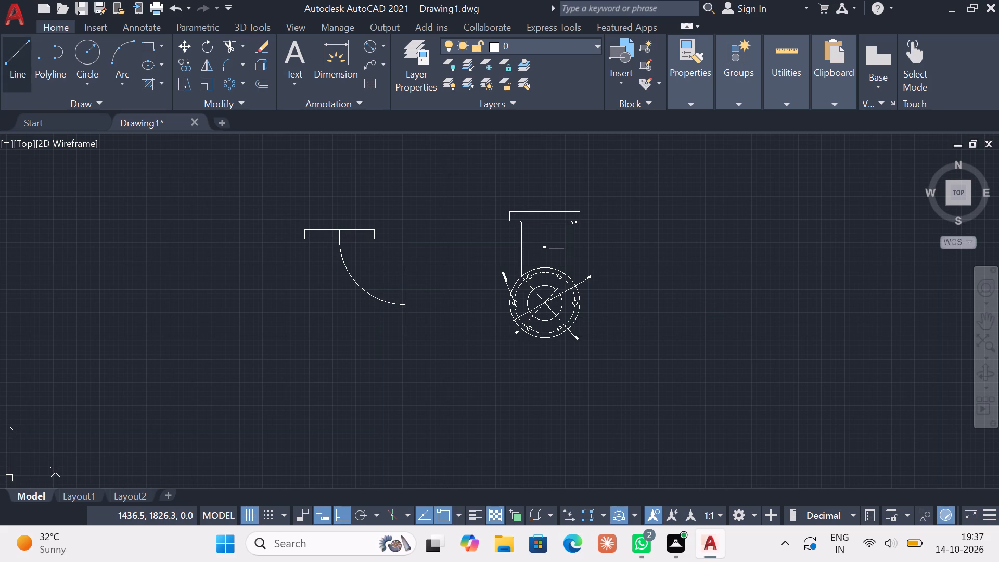
Complete the vertical flange from the line's top end with sides of 20, 150 and 20.
{"action": "left_click", "coordinate": [21, 65]}
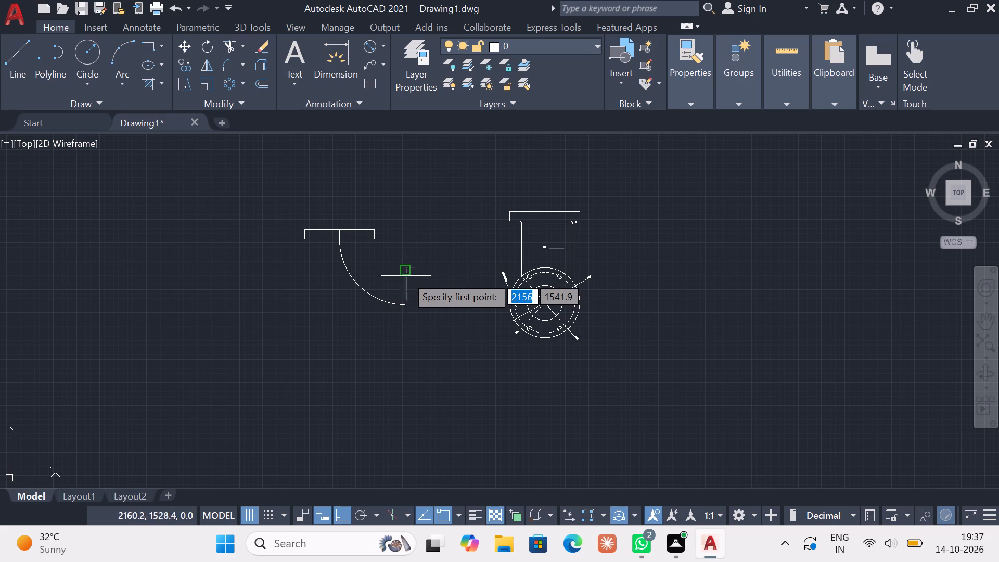
{"action": "left_click", "coordinate": [404, 273]}
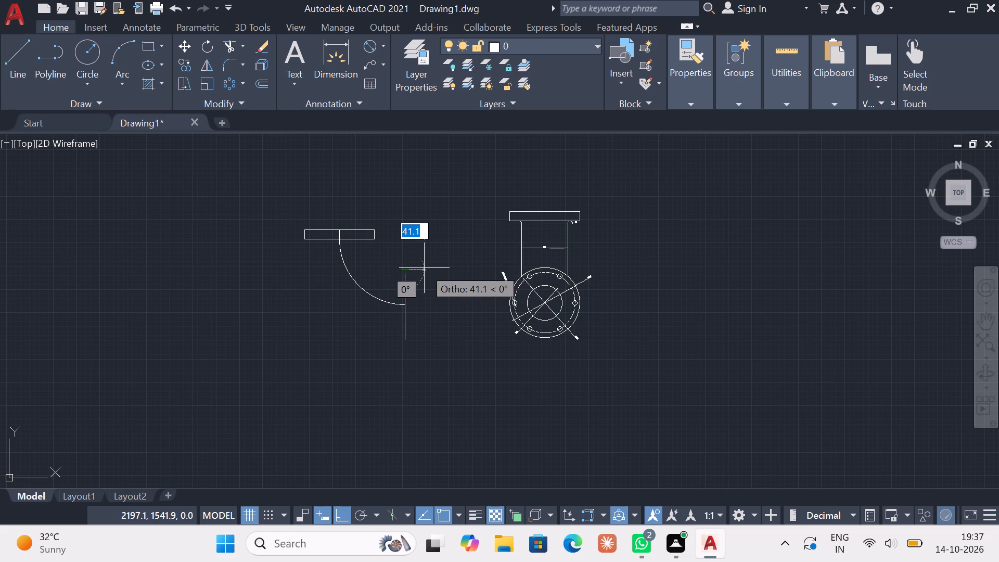
{"action": "type", "text": "20"}
{"action": "key", "text": "Return"}
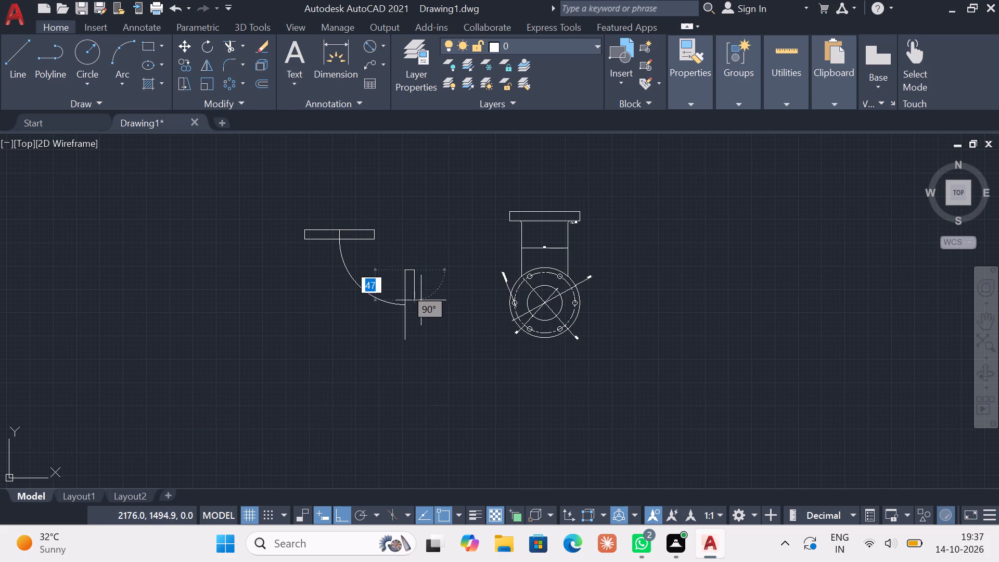
{"action": "type", "text": "15"}
{"action": "key", "text": "0"}
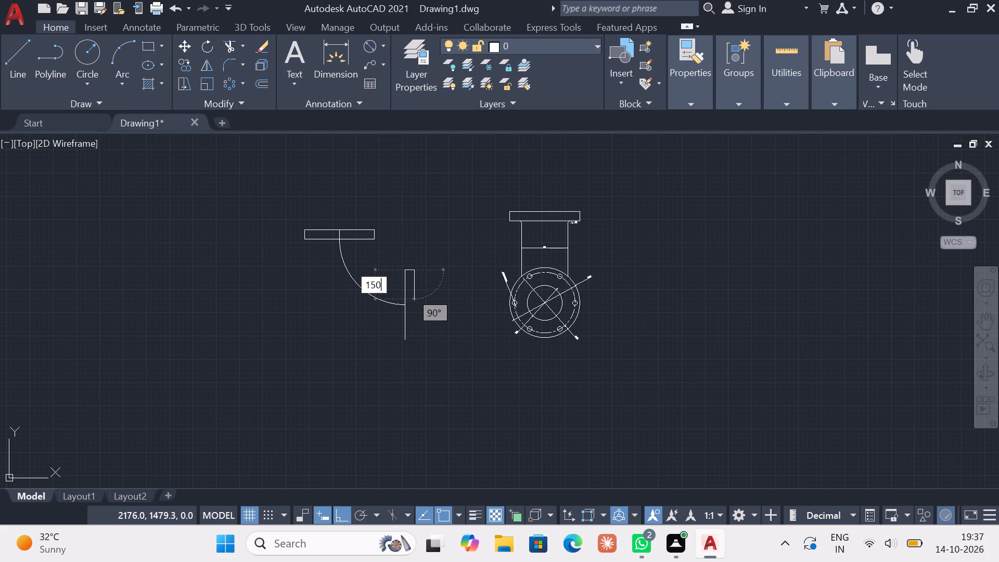
{"action": "key", "text": "Return"}
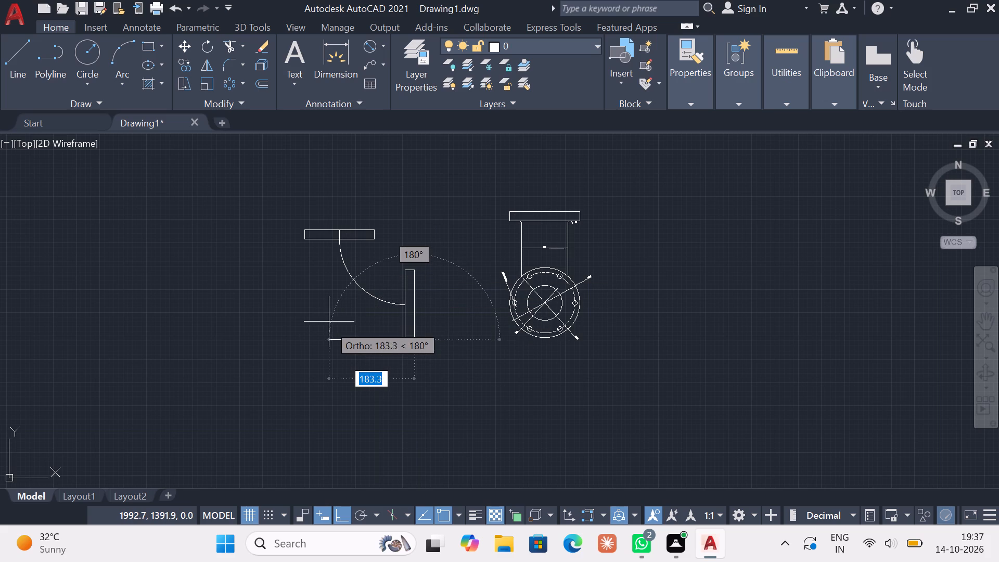
{"action": "type", "text": "20"}
{"action": "key", "text": "Return"}
{"action": "key", "text": "Escape"}
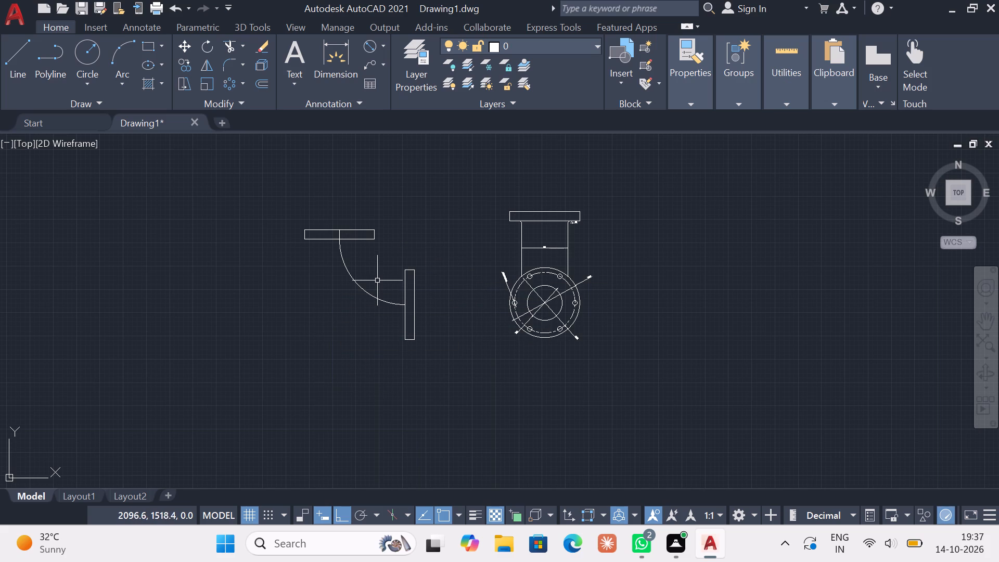
Extend the lower end of the quarter arc across the vertical flange to its far edge.
{"action": "scroll", "coordinate": [415, 285], "scroll_direction": "up", "scroll_amount": 2}
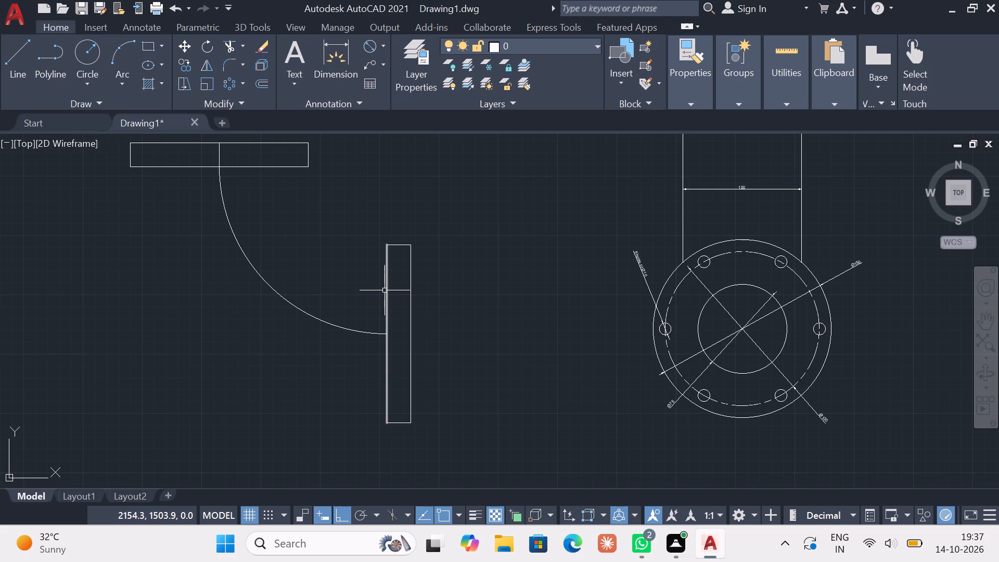
{"action": "type", "text": "ex"}
{"action": "key", "text": "Return"}
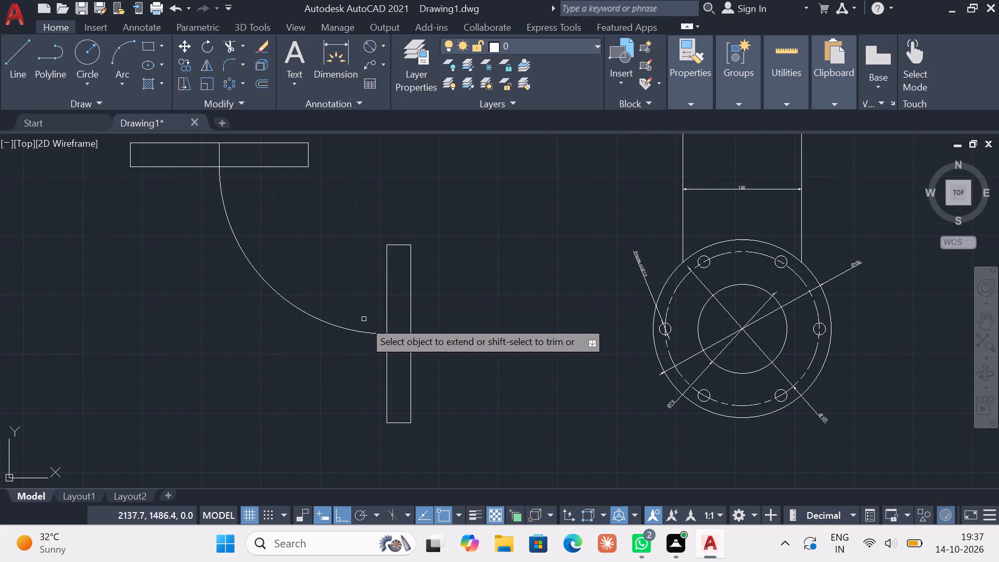
{"action": "left_click", "coordinate": [359, 331]}
{"action": "key", "text": "Escape"}
{"action": "scroll", "coordinate": [439, 313], "scroll_direction": "down", "scroll_amount": 2}
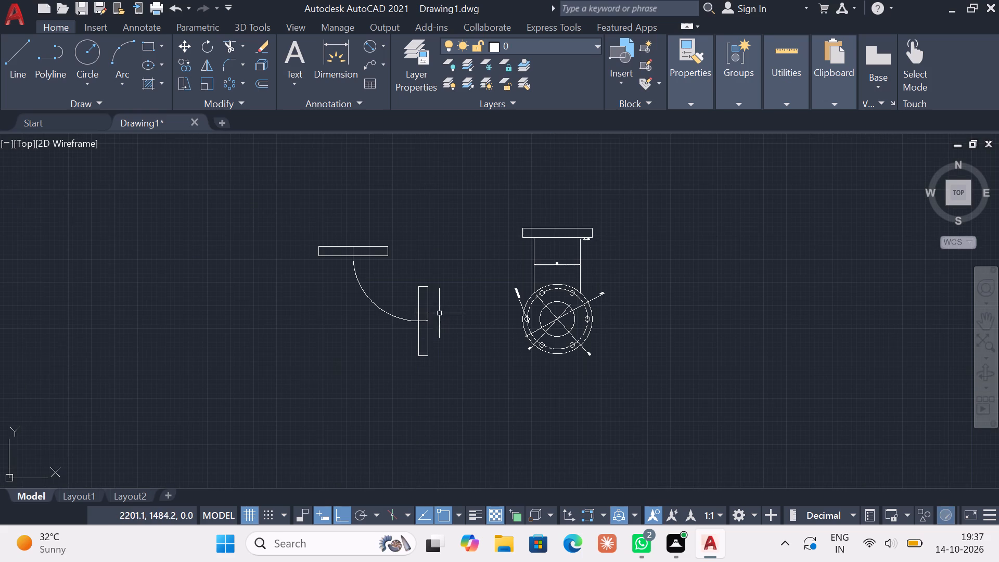
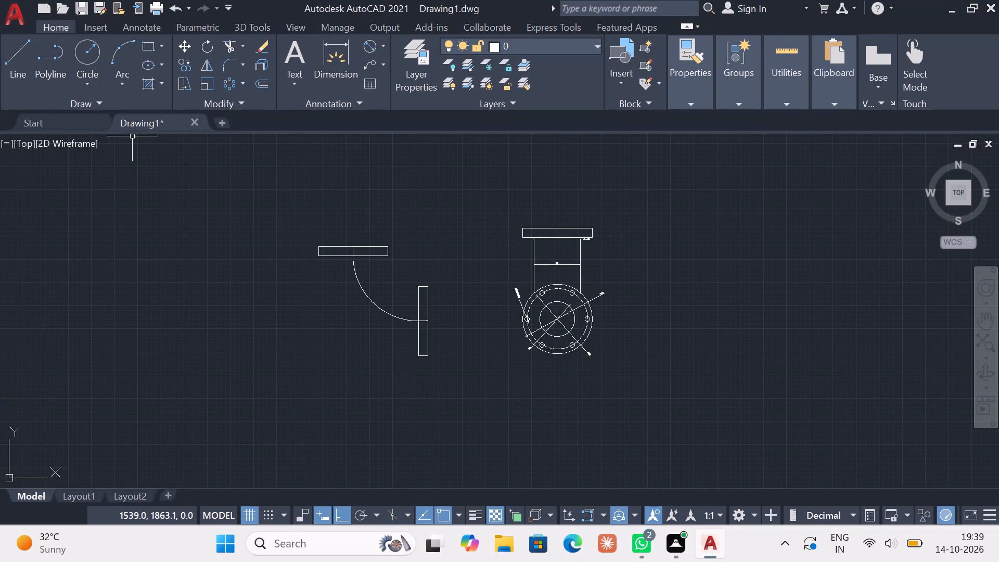
Draw a circle of radius 282 in the empty area to the left of the elbow view.
{"action": "left_click", "coordinate": [91, 74]}
{"action": "left_click", "coordinate": [98, 108]}
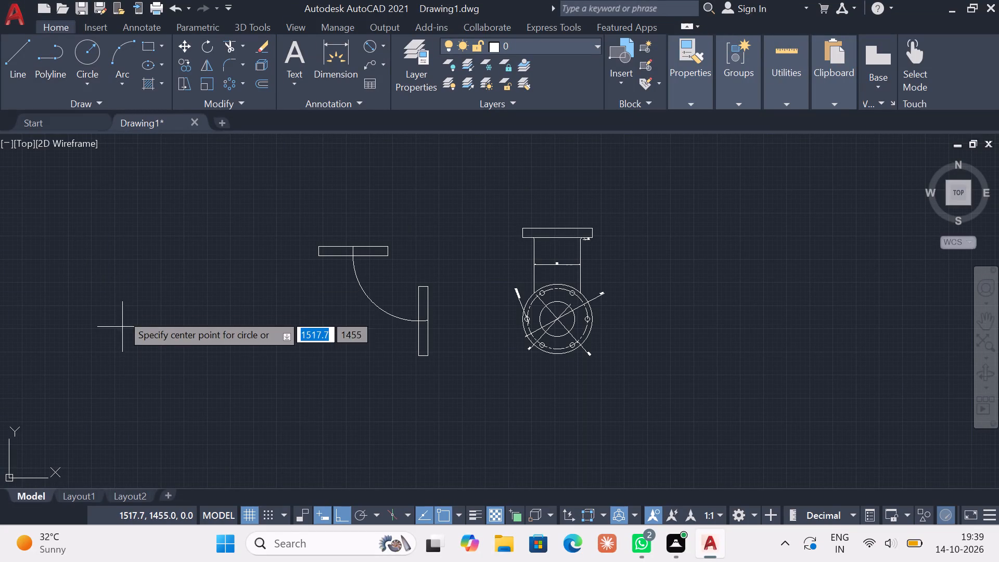
{"action": "left_click", "coordinate": [122, 306]}
{"action": "type", "text": "282"}
{"action": "key", "text": "Return"}
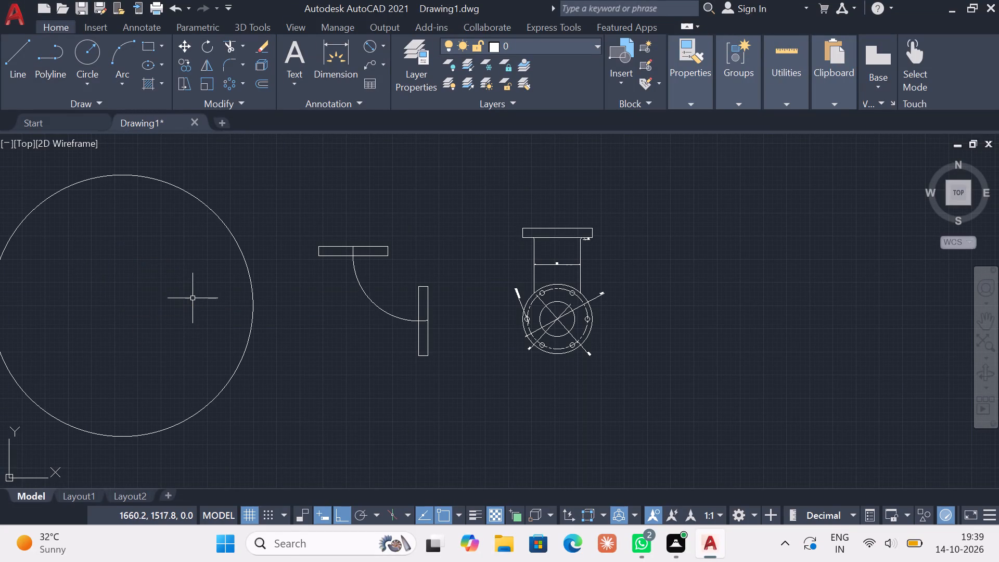
Divide the radius-282 circle into quarters with lines joining its four quadrant points to the centre.
{"action": "scroll", "coordinate": [248, 303], "scroll_direction": "down", "scroll_amount": 1}
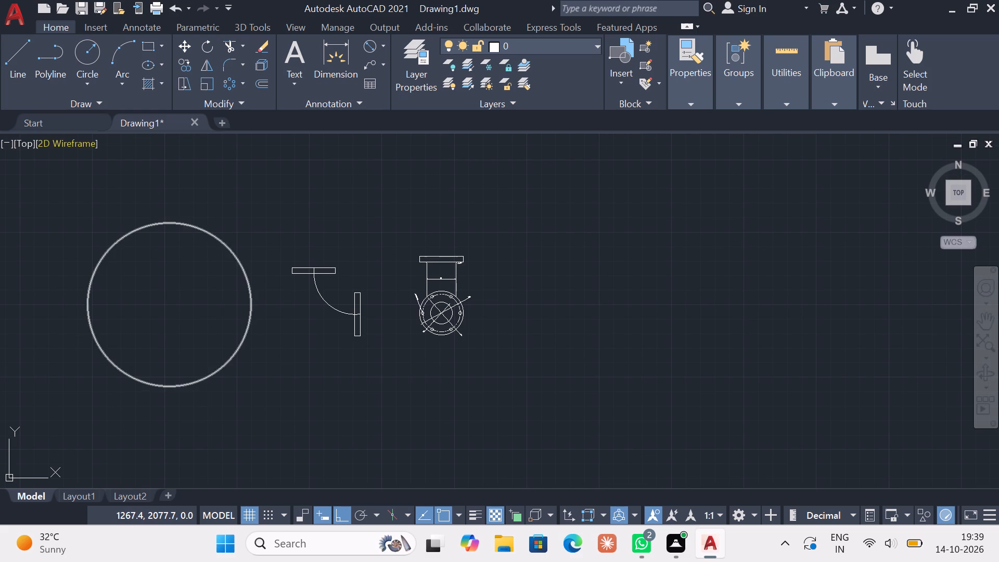
{"action": "left_click", "coordinate": [14, 63]}
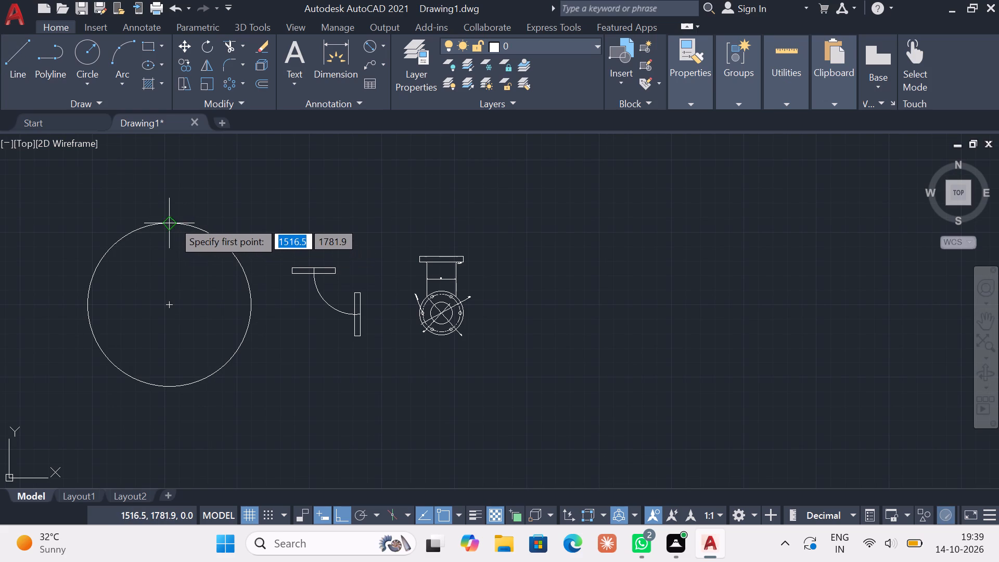
{"action": "left_click", "coordinate": [173, 221]}
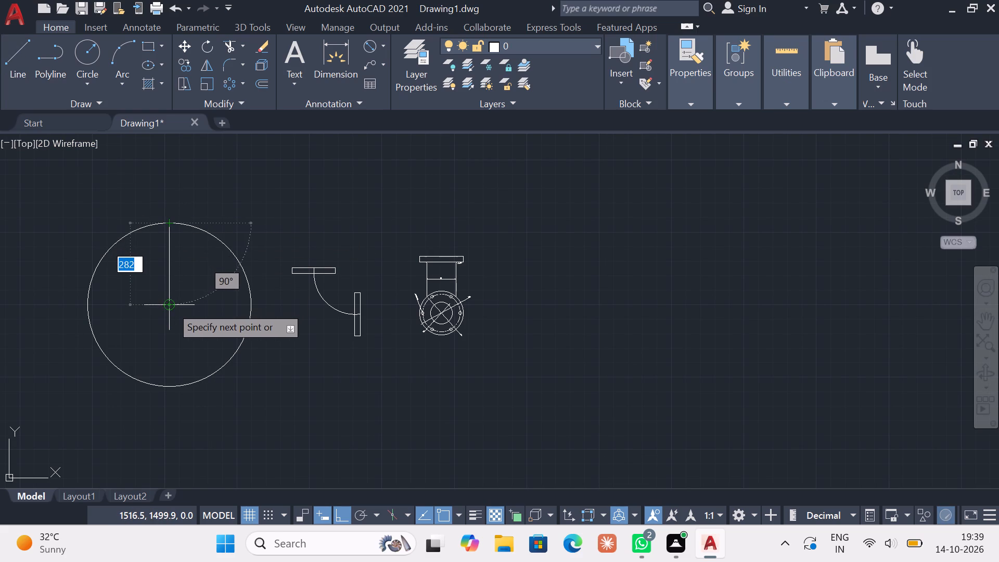
{"action": "left_click", "coordinate": [171, 306]}
{"action": "left_click", "coordinate": [251, 309]}
{"action": "key", "text": "Escape"}
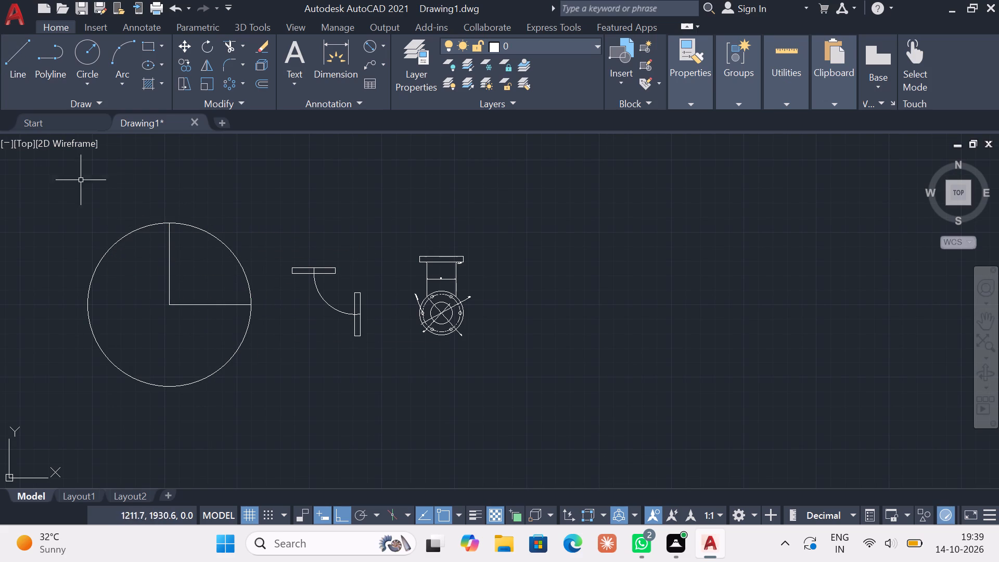
{"action": "left_click", "coordinate": [12, 69]}
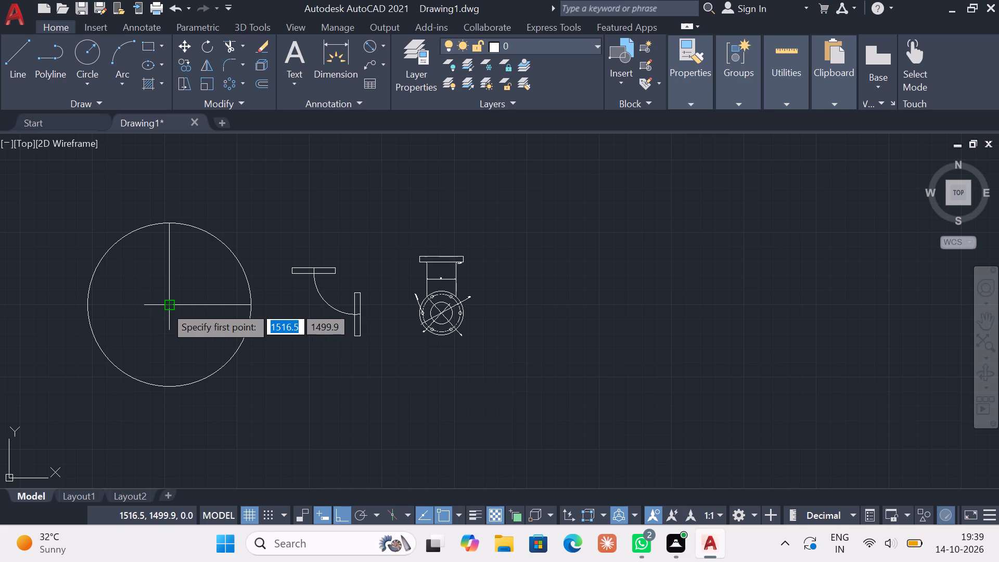
{"action": "left_click", "coordinate": [171, 386]}
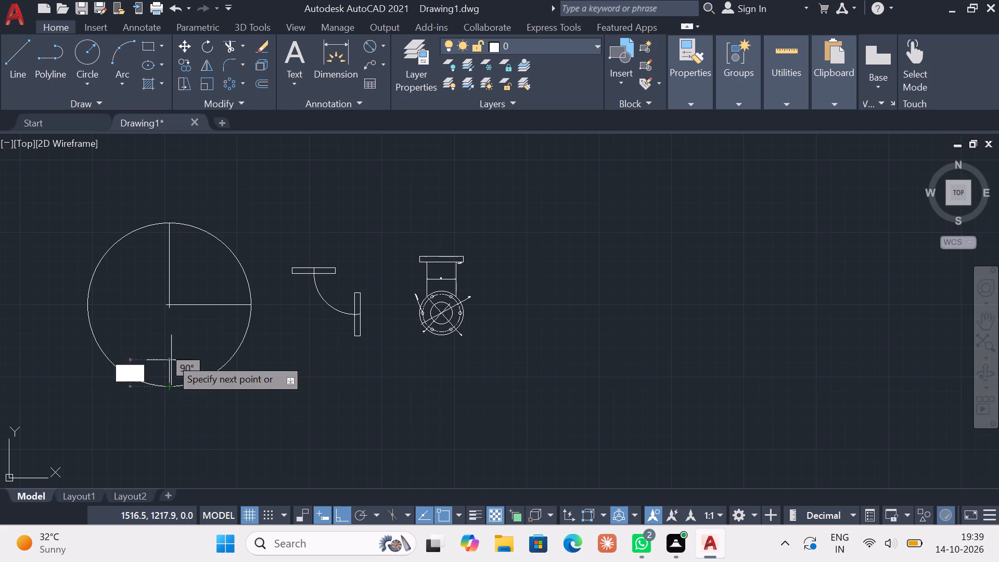
{"action": "left_click", "coordinate": [169, 304]}
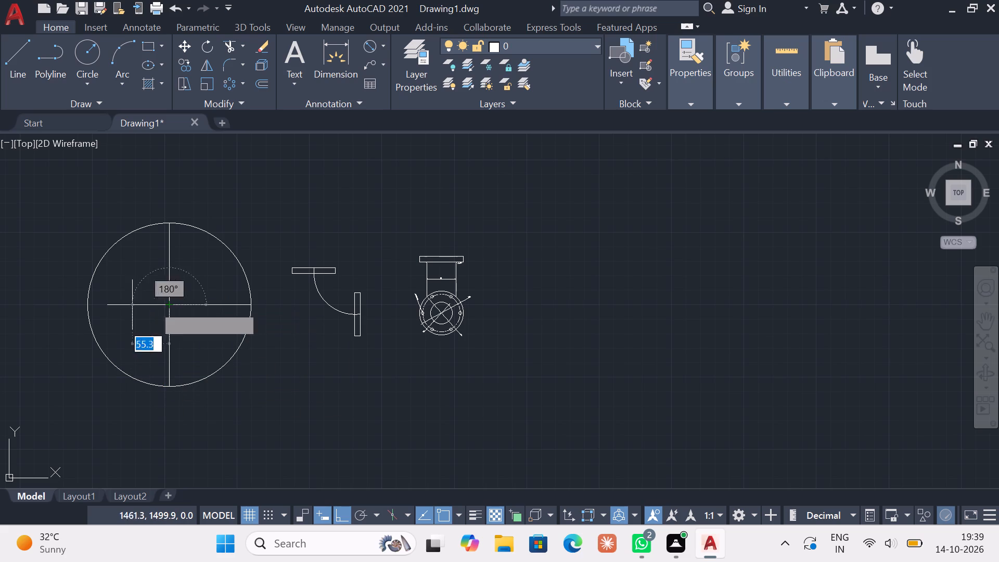
{"action": "left_click", "coordinate": [88, 306]}
{"action": "key", "text": "Escape"}
{"action": "key", "text": "Escape"}
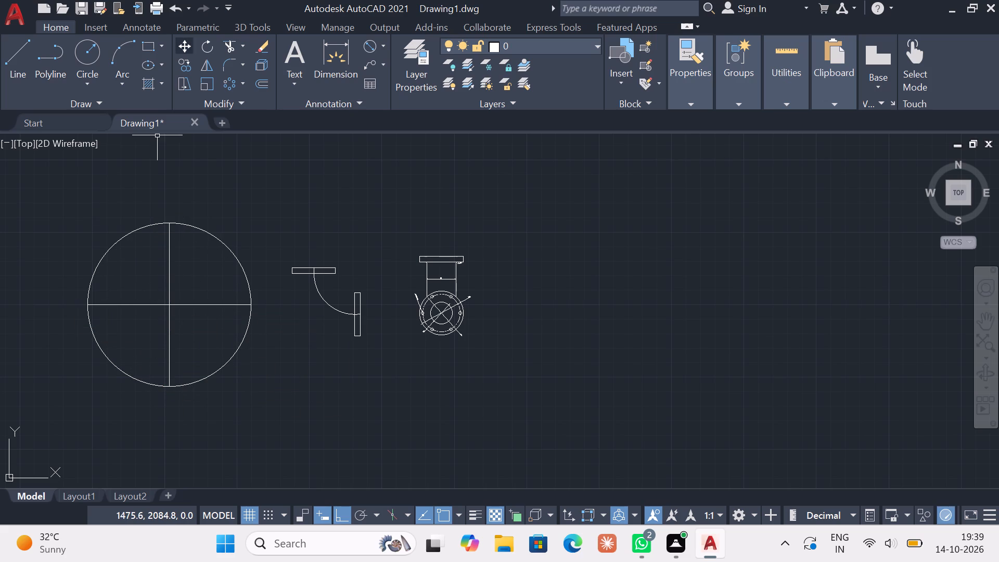
Trim the circle down to its lower-left quarter arc and remove all the dividing lines.
{"action": "left_click", "coordinate": [222, 45]}
{"action": "left_click", "coordinate": [196, 229]}
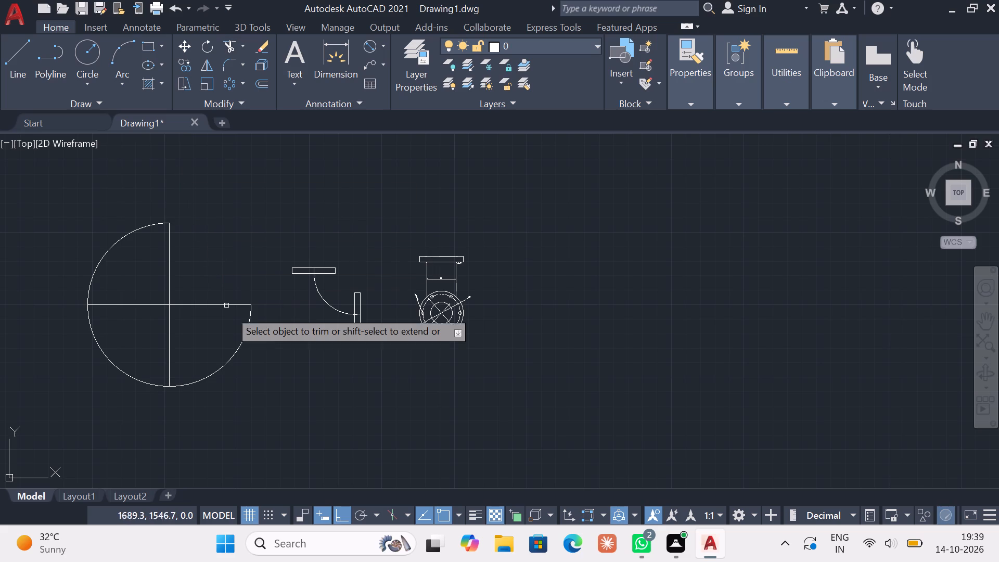
{"action": "left_click", "coordinate": [241, 341]}
{"action": "left_click", "coordinate": [230, 305]}
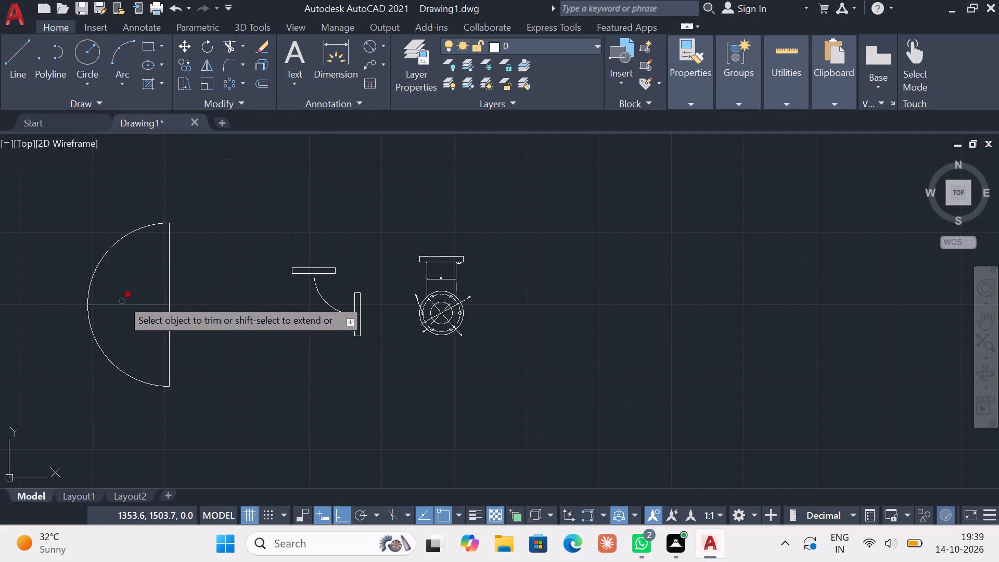
{"action": "left_click", "coordinate": [114, 245]}
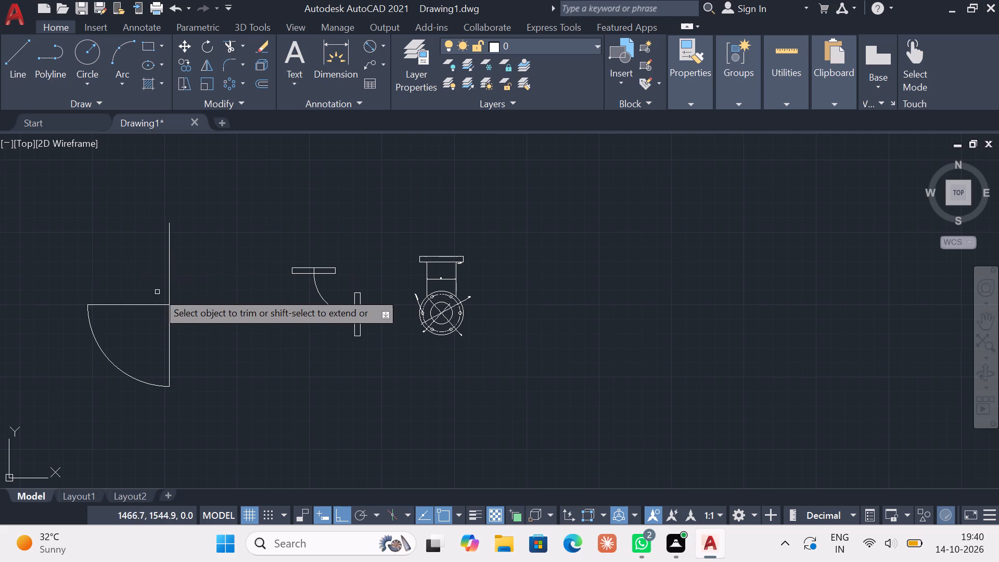
{"action": "left_click", "coordinate": [153, 304]}
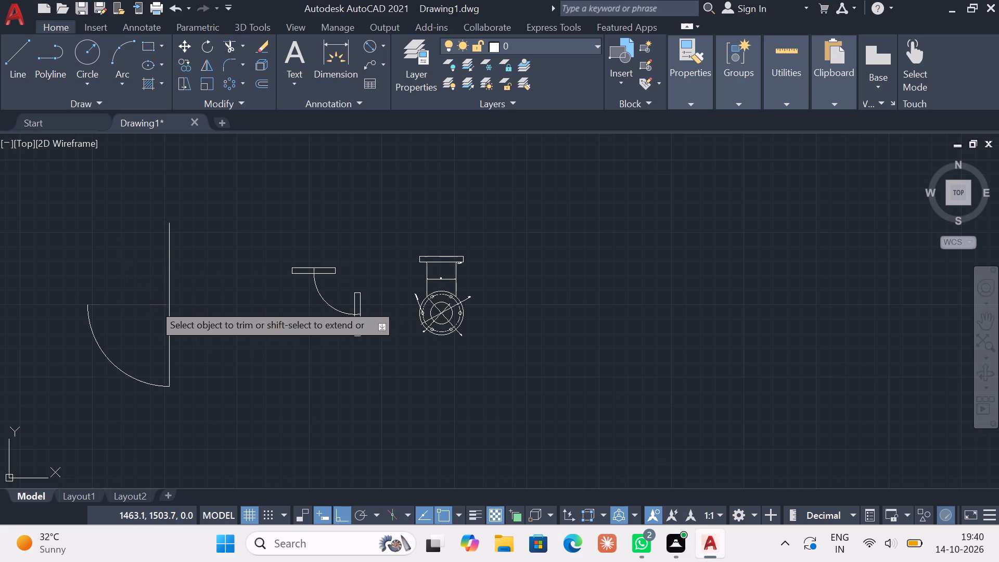
{"action": "left_click", "coordinate": [167, 296]}
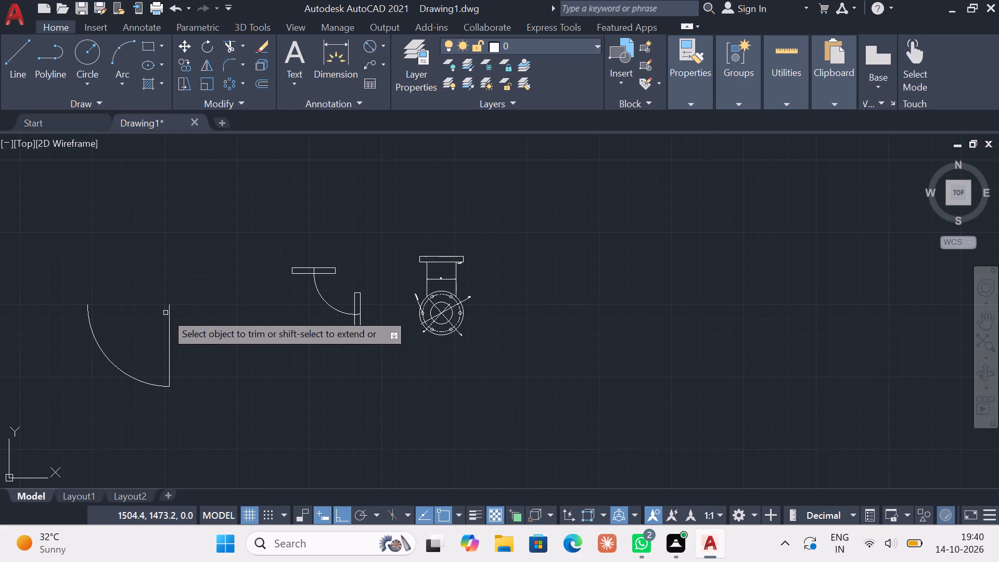
{"action": "left_click", "coordinate": [169, 313]}
{"action": "key", "text": "Escape"}
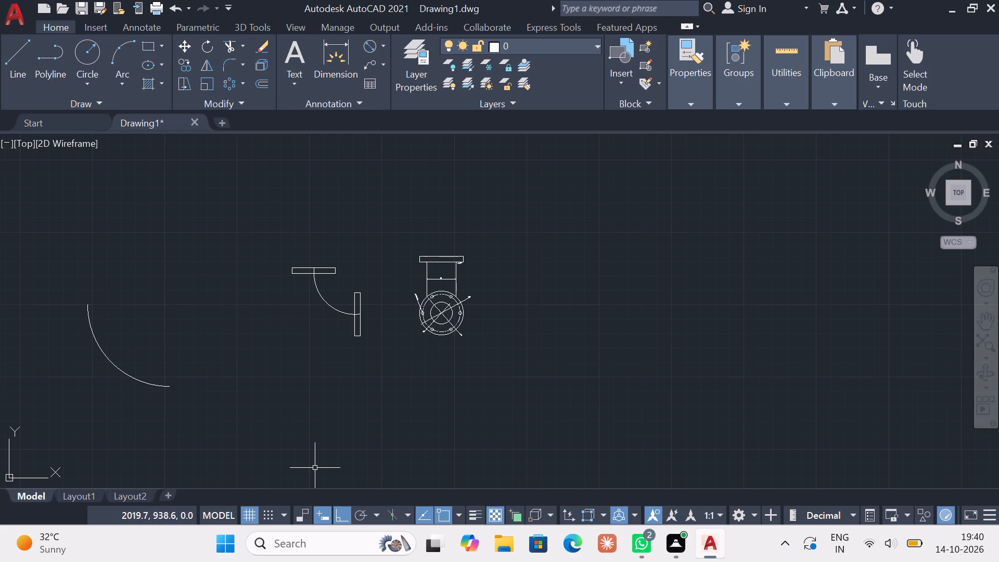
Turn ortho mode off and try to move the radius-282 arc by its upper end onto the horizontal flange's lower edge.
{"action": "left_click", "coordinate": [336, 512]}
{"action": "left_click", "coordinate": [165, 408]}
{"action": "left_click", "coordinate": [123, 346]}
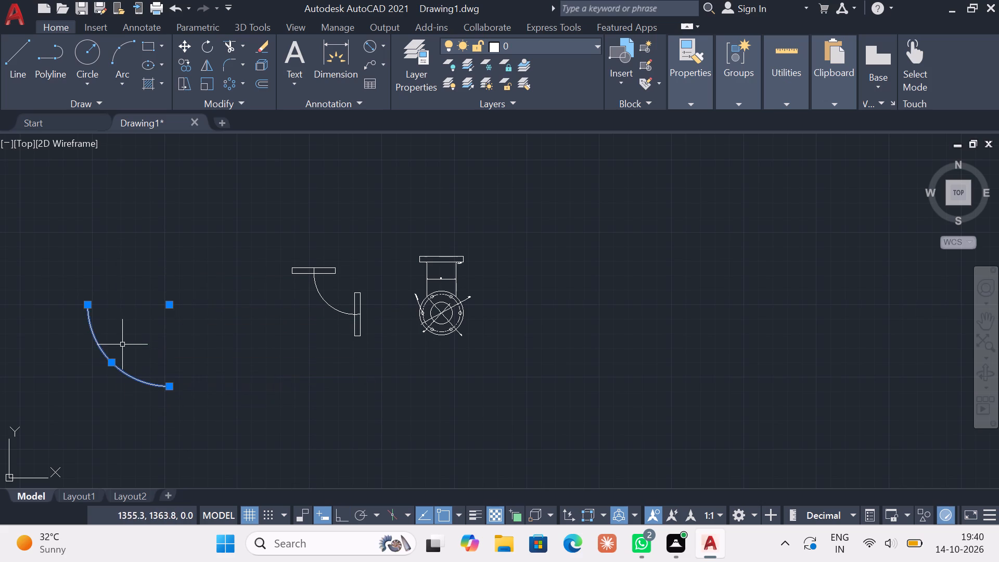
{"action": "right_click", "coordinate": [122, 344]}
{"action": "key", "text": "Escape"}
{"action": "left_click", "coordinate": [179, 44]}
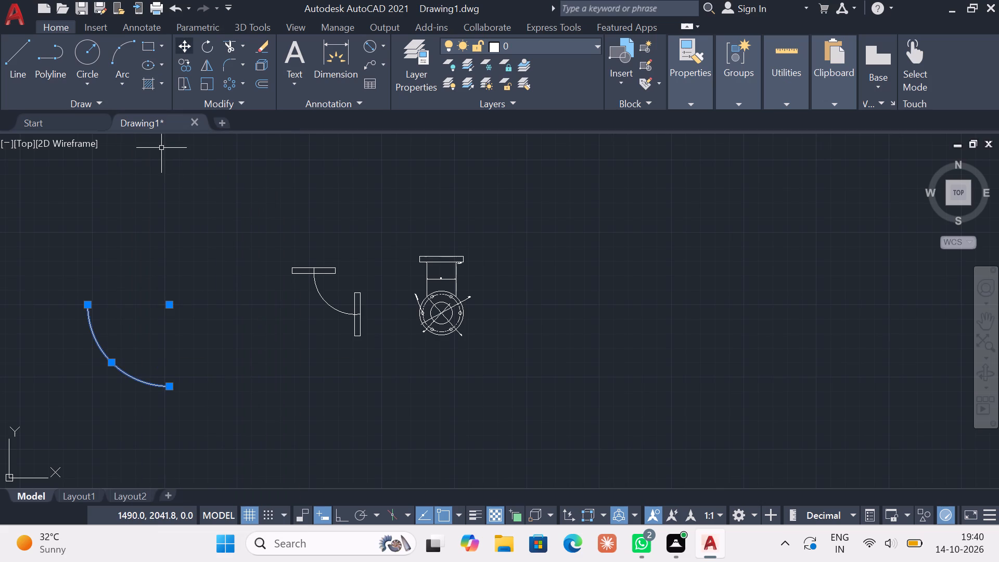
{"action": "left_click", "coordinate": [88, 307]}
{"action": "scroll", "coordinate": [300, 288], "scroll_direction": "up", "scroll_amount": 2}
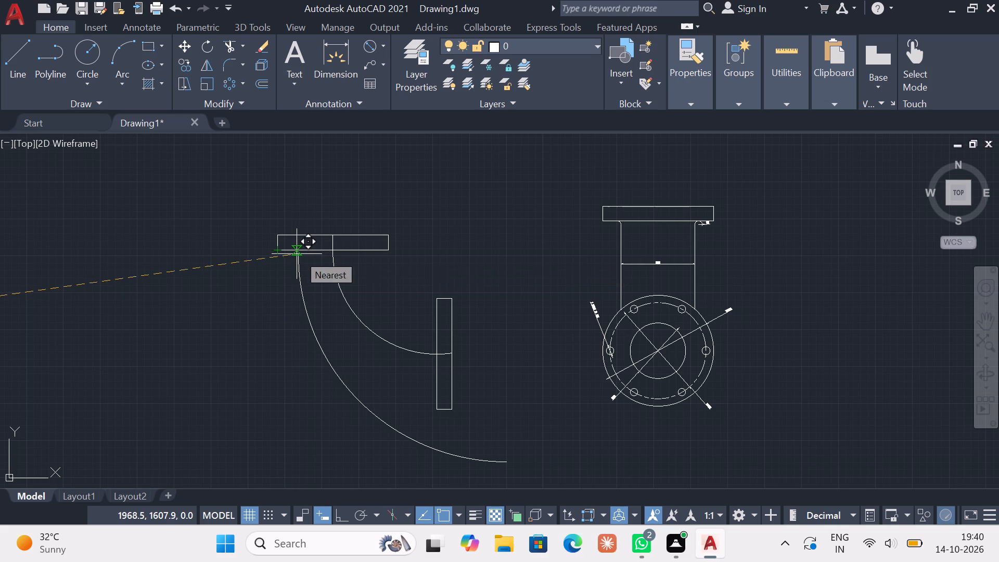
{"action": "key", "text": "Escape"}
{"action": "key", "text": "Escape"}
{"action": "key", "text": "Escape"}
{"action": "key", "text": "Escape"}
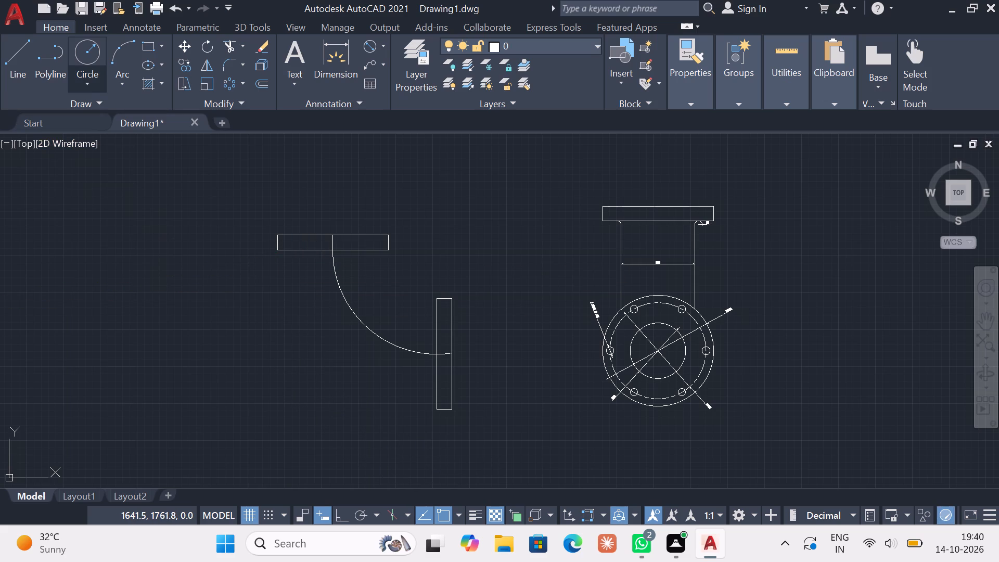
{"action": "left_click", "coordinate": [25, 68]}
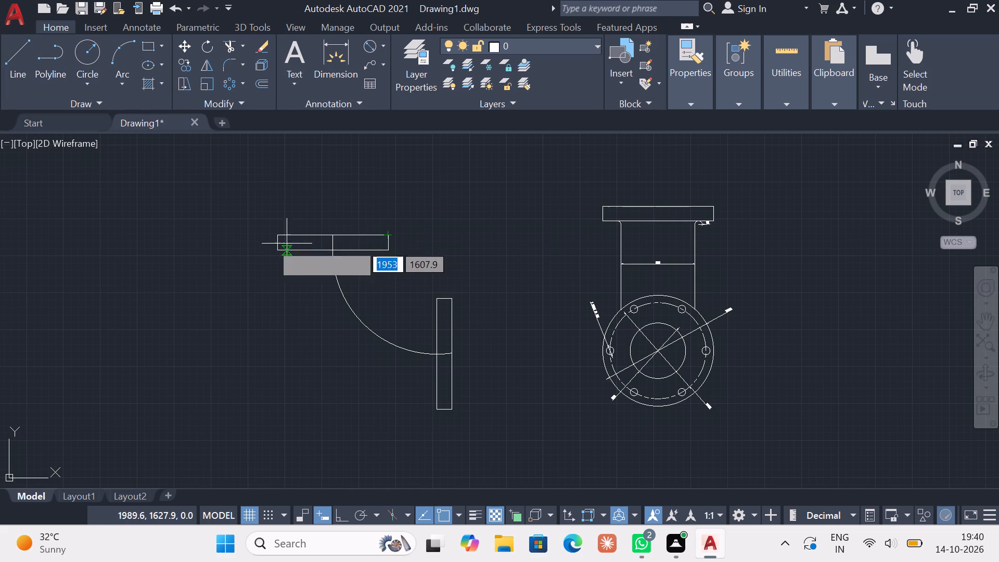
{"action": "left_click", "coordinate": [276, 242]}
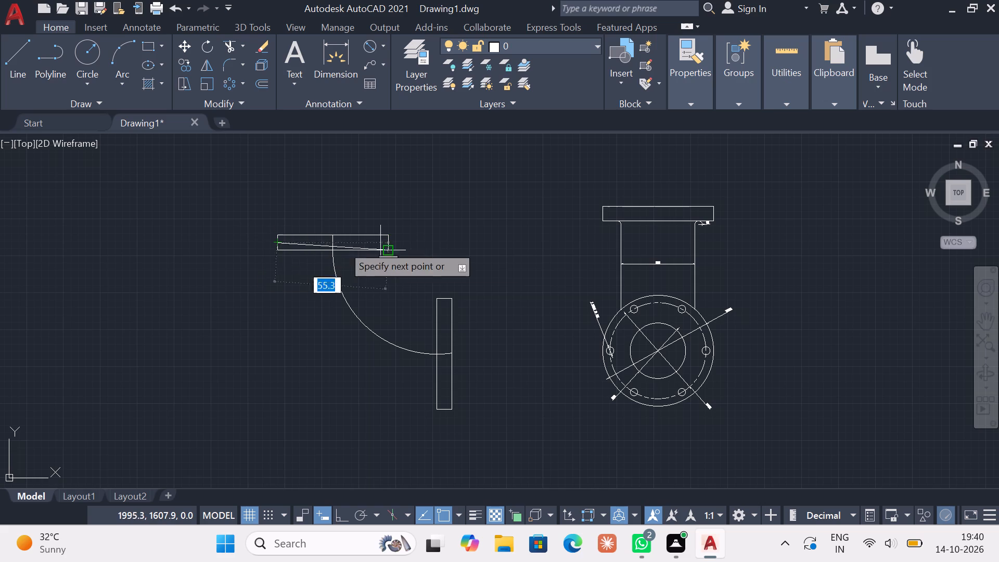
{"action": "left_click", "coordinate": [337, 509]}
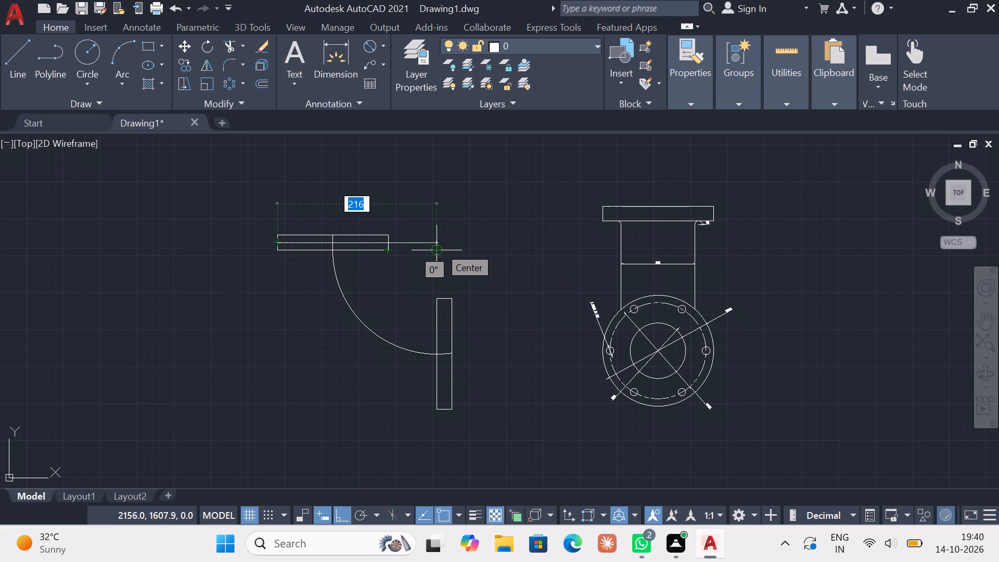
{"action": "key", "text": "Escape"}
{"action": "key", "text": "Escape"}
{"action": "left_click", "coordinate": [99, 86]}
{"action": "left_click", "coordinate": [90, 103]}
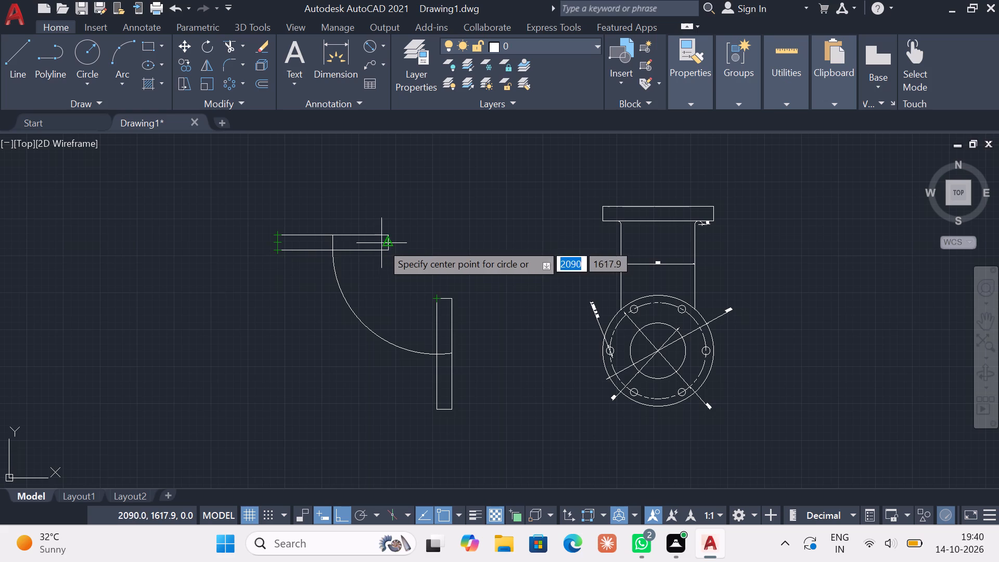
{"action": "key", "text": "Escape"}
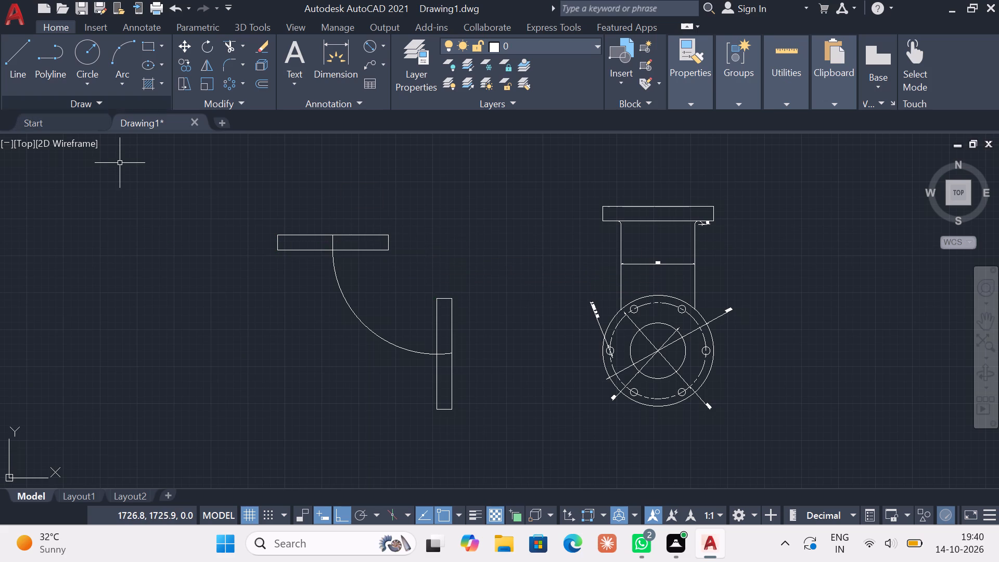
Draw a horizontal line from the midpoint of the horizontal flange's left edge, extending right past the vertical flange.
{"action": "left_click", "coordinate": [20, 75]}
{"action": "left_click", "coordinate": [276, 244]}
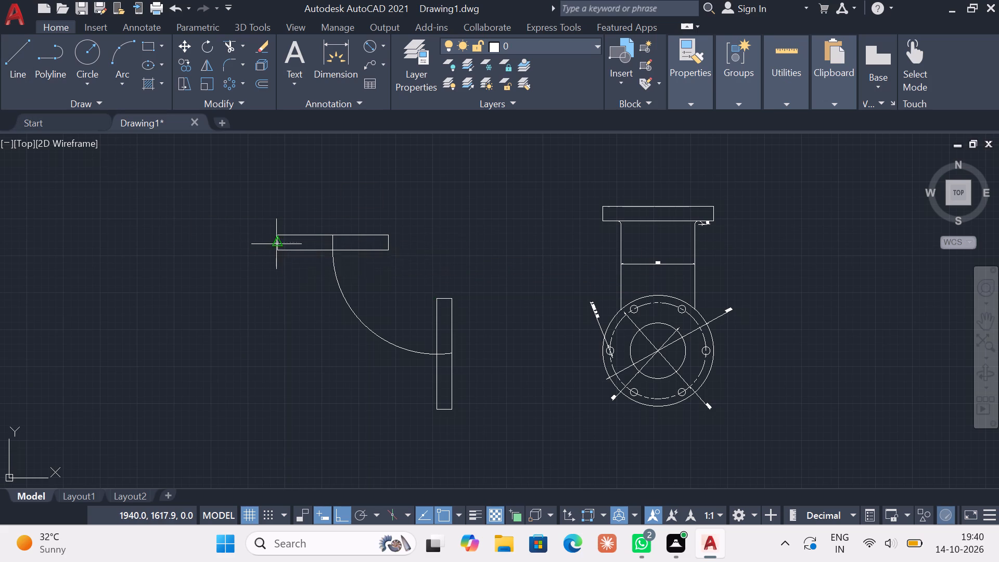
{"action": "left_click", "coordinate": [515, 250]}
{"action": "key", "text": "Escape"}
{"action": "key", "text": "Escape"}
Draw a vertical line from the midpoint of the vertical flange's bottom edge up across the horizontal construction line.
{"action": "left_click", "coordinate": [10, 68]}
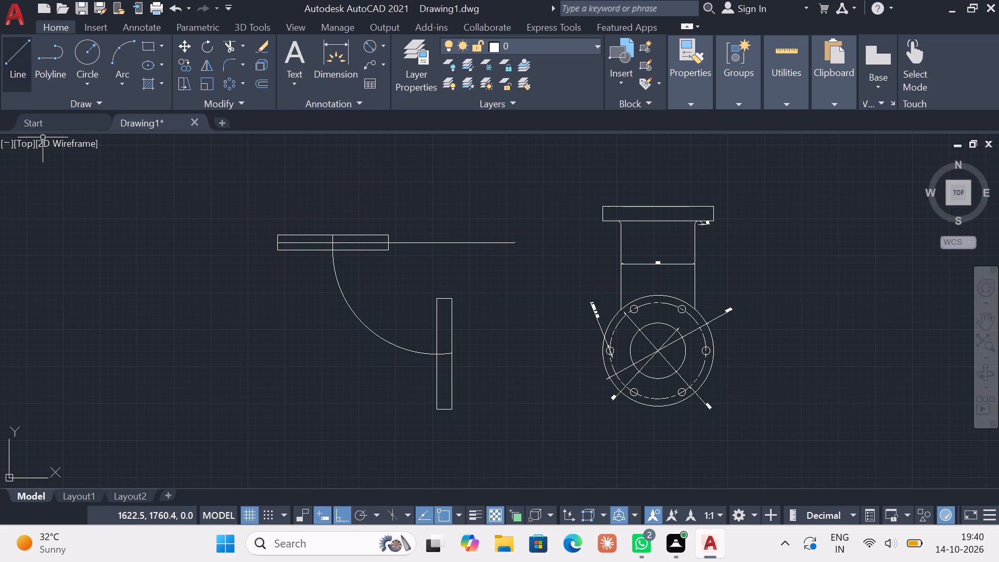
{"action": "left_click", "coordinate": [445, 411]}
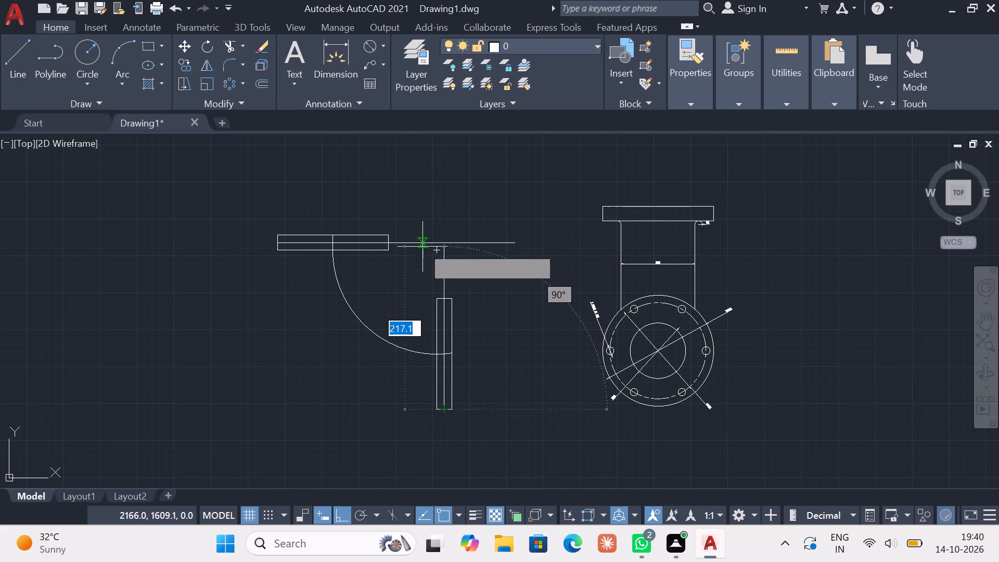
{"action": "left_click", "coordinate": [442, 221]}
{"action": "key", "text": "Escape"}
{"action": "key", "text": "Escape"}
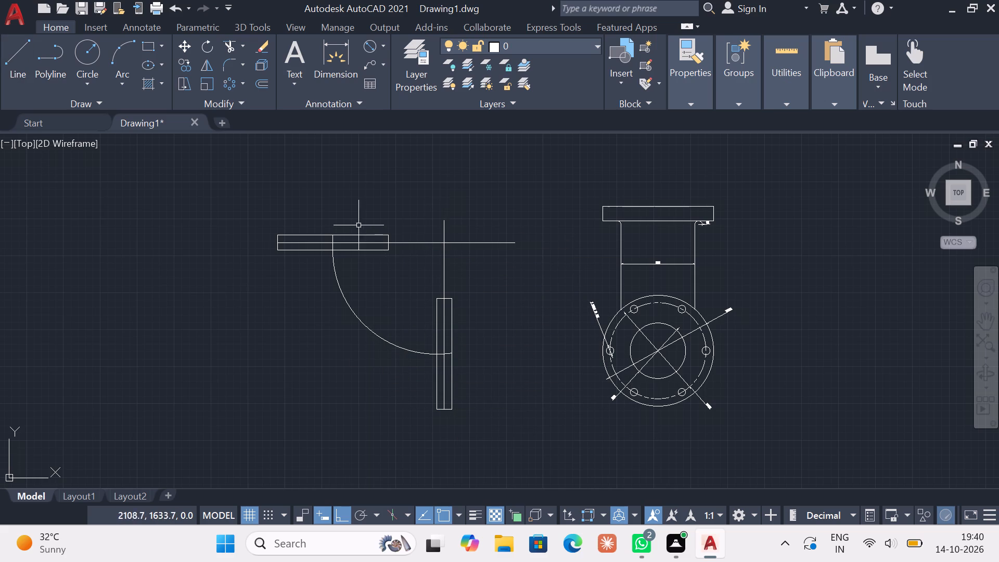
{"action": "key", "text": "Escape"}
{"action": "key", "text": "Escape"}
Draw a circle centred on the construction lines' intersection, with its radius reaching the horizontal flange's left edge.
{"action": "left_click", "coordinate": [94, 58]}
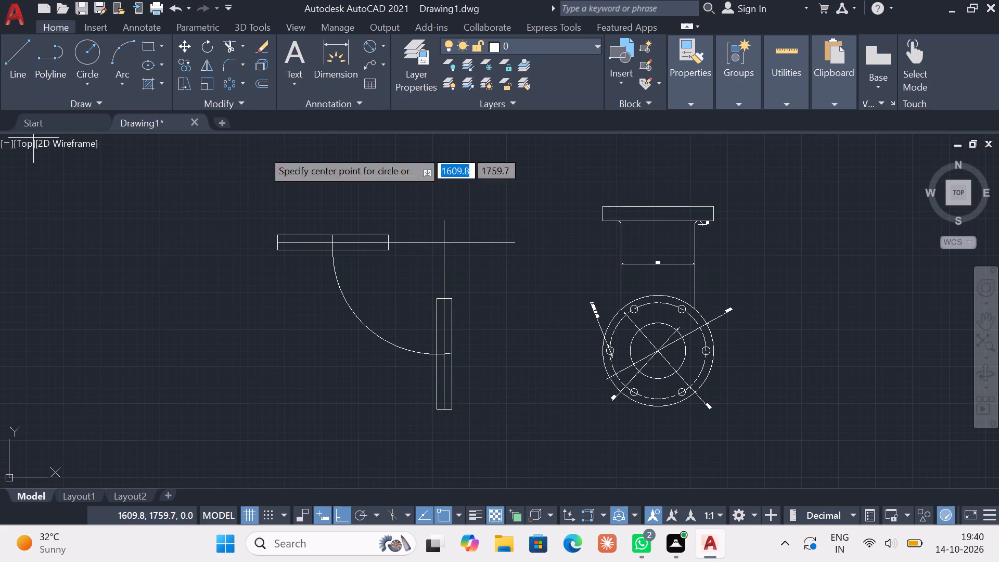
{"action": "left_click", "coordinate": [442, 245]}
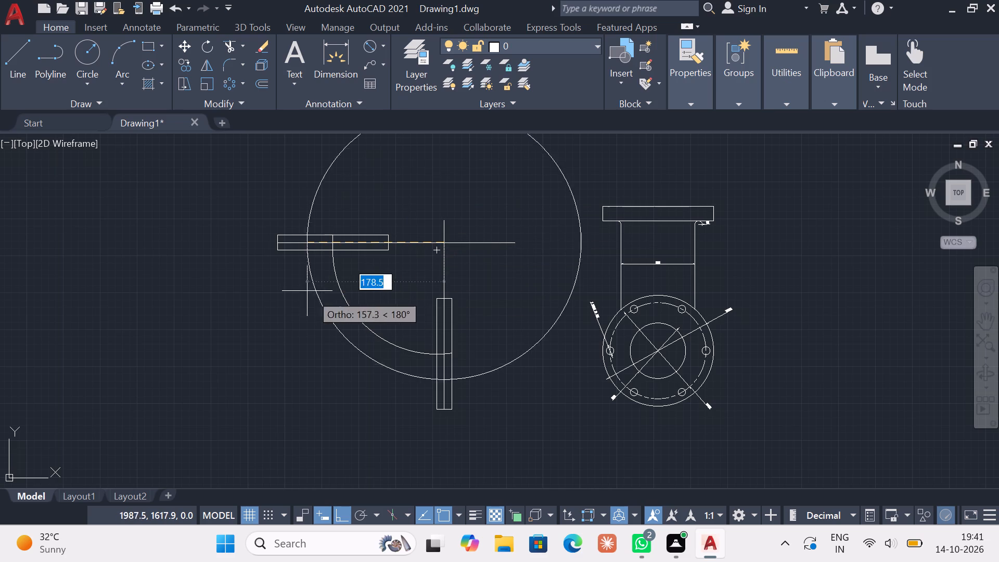
{"action": "left_click", "coordinate": [279, 250]}
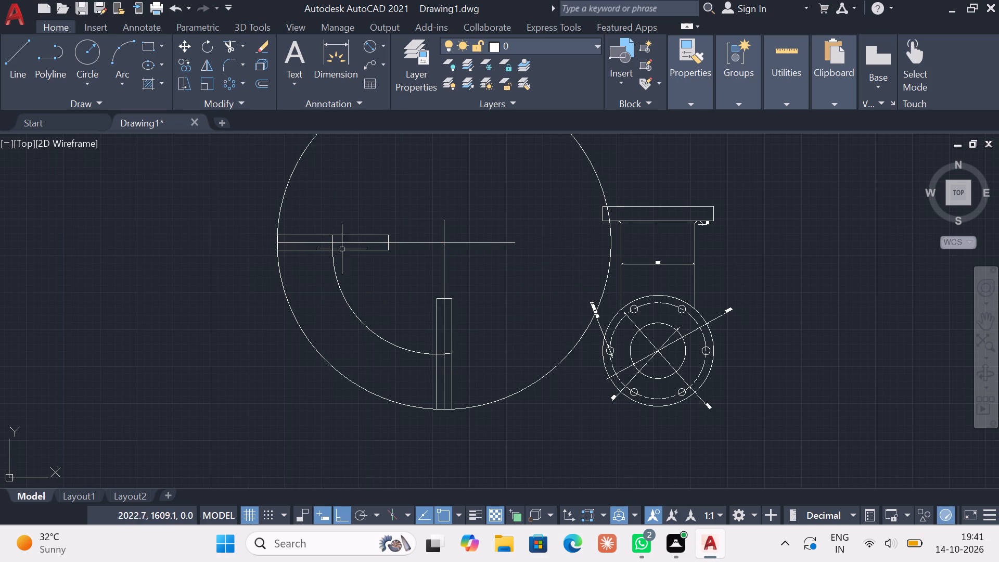
{"action": "key", "text": "Escape"}
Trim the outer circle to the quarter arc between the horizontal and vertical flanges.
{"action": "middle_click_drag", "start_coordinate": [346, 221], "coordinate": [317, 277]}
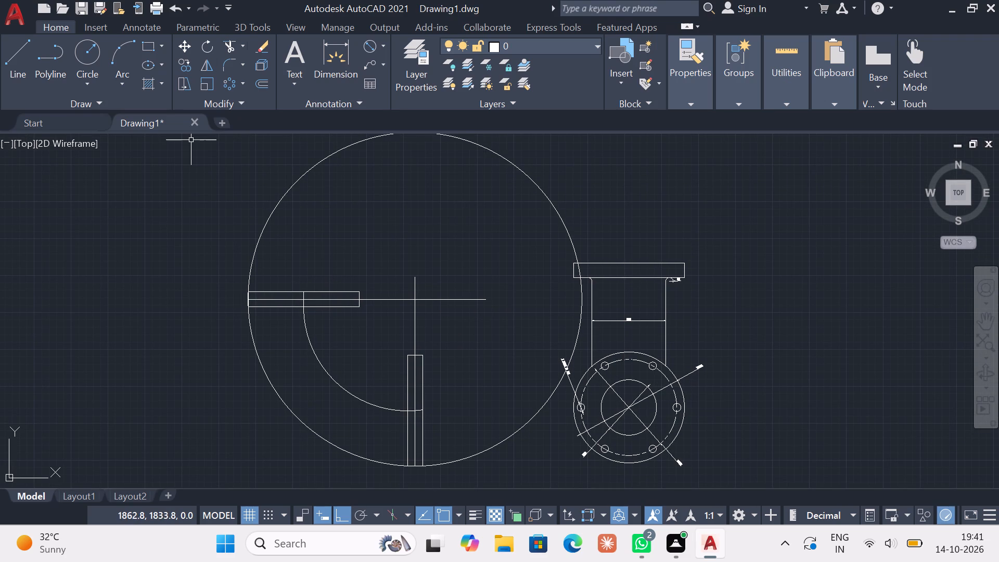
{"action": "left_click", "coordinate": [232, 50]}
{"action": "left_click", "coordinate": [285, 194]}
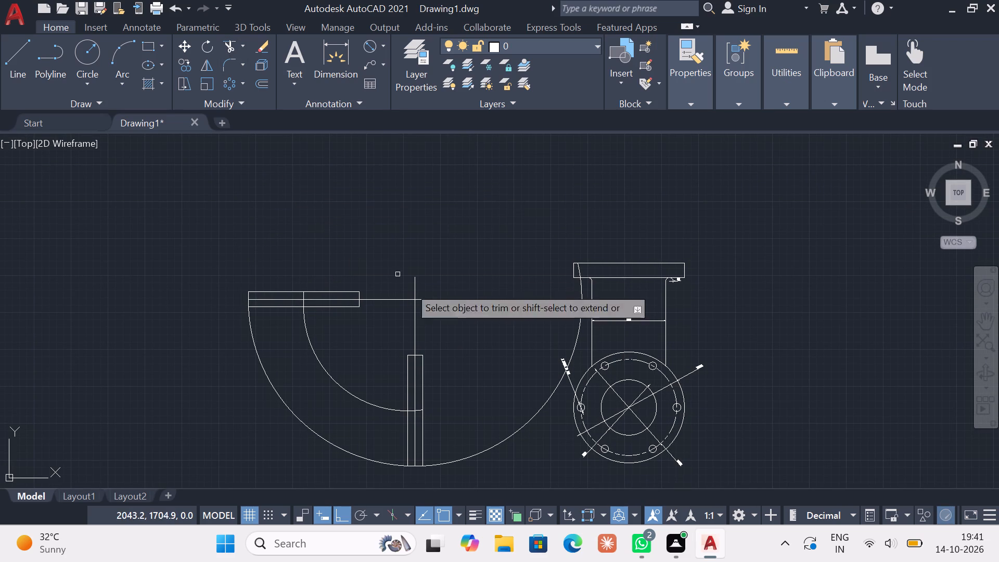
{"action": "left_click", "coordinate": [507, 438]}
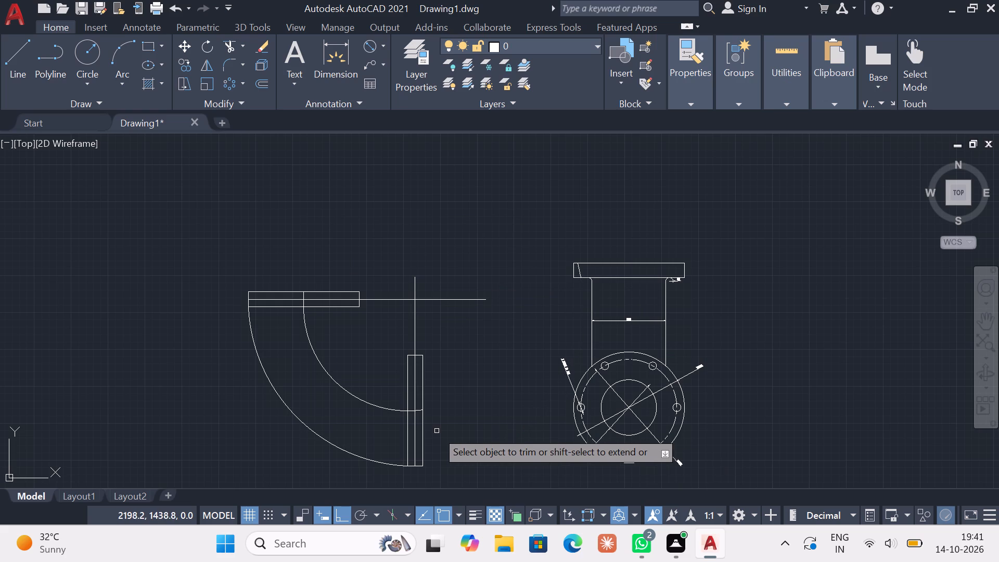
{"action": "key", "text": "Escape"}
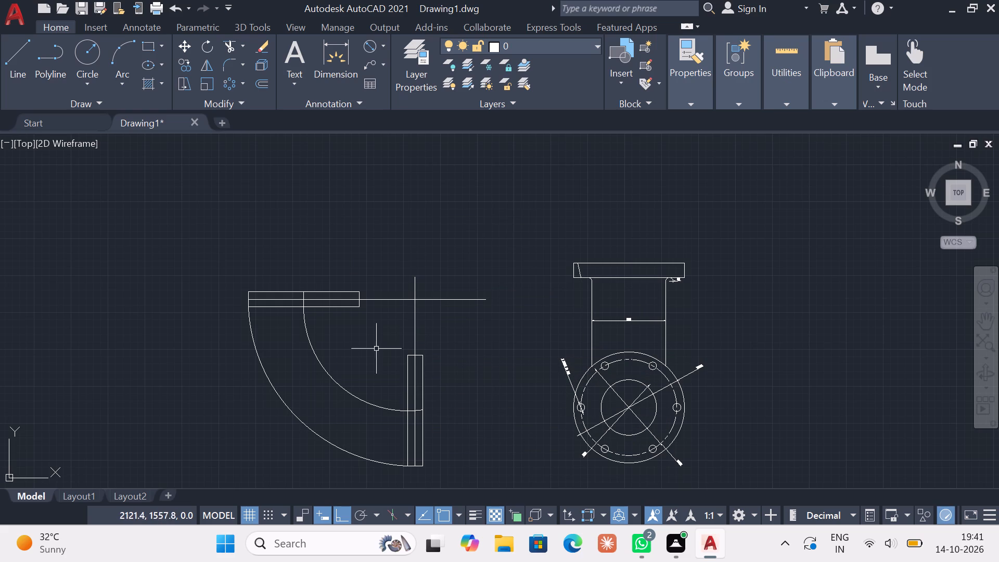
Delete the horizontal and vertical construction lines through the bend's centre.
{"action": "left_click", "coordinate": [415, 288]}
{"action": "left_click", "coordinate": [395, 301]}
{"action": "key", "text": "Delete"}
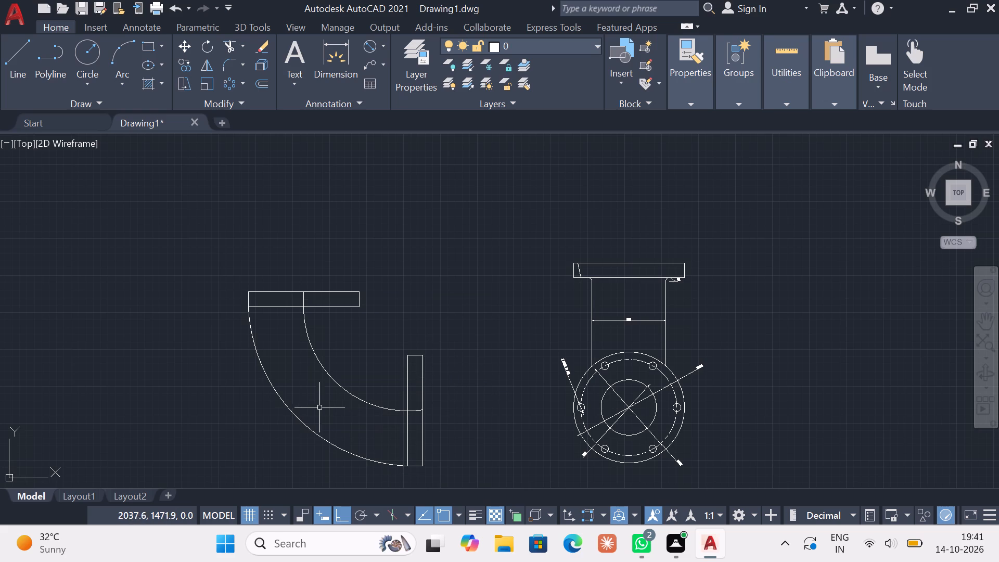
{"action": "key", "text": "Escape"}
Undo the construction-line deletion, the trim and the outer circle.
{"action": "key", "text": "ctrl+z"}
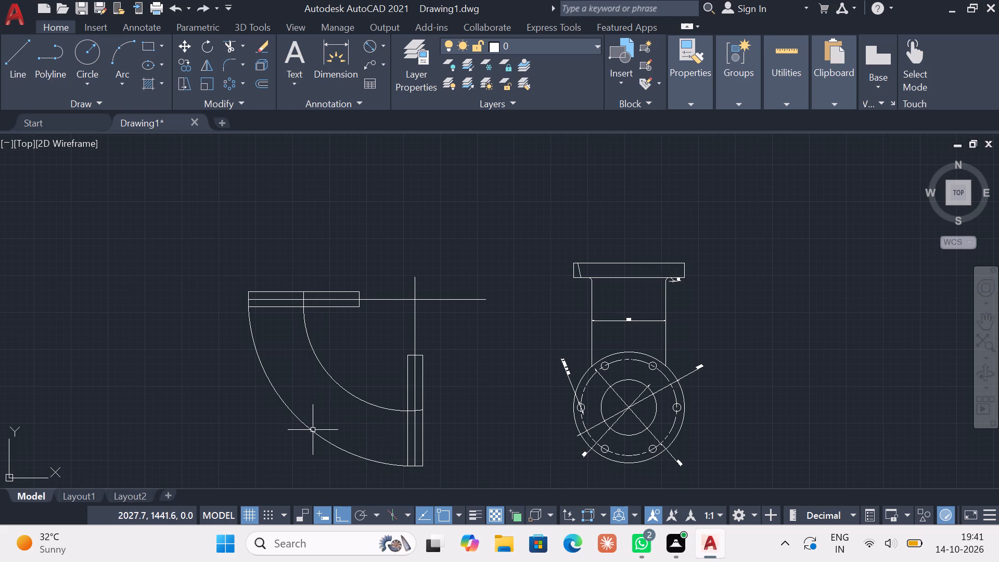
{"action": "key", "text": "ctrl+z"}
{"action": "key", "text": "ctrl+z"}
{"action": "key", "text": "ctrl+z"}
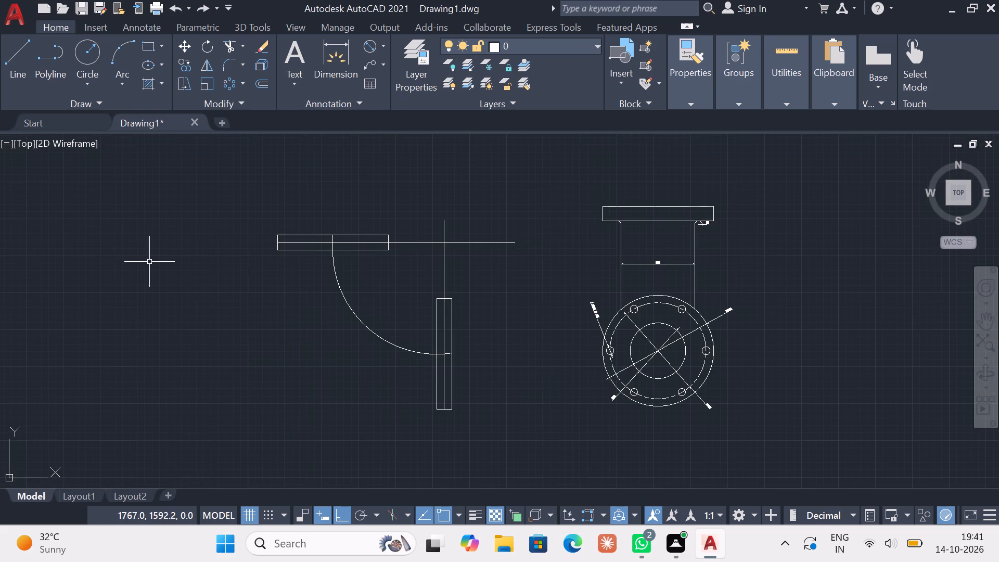
Draw a 75-unit helper line along the horizontal flange's lower edge, from its left corner to the bend's centreline arc.
{"action": "left_click", "coordinate": [14, 70]}
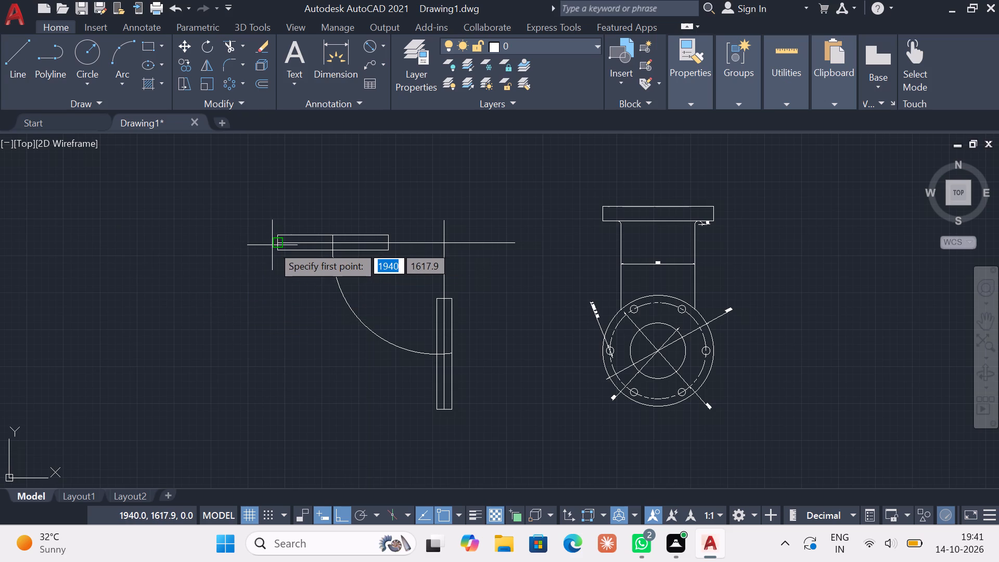
{"action": "scroll", "coordinate": [272, 245], "scroll_direction": "up", "scroll_amount": 3}
{"action": "key", "text": "Escape"}
{"action": "key", "text": "Escape"}
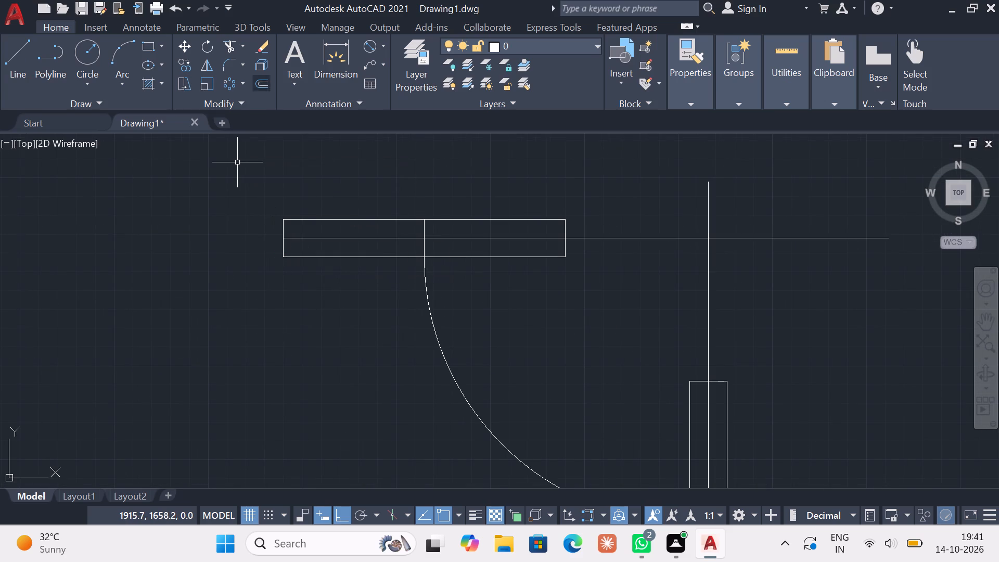
{"action": "left_click", "coordinate": [14, 63]}
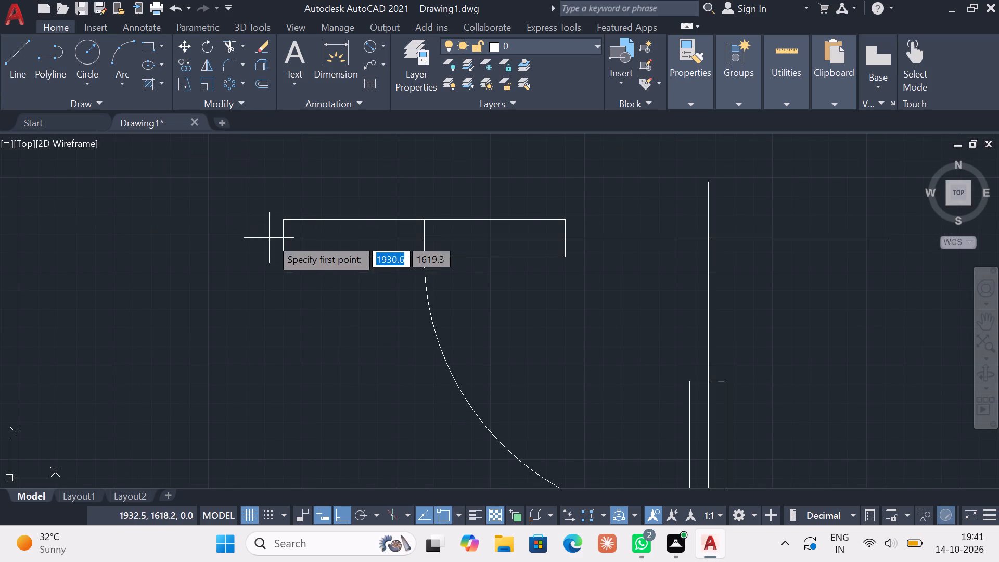
{"action": "left_click", "coordinate": [284, 257]}
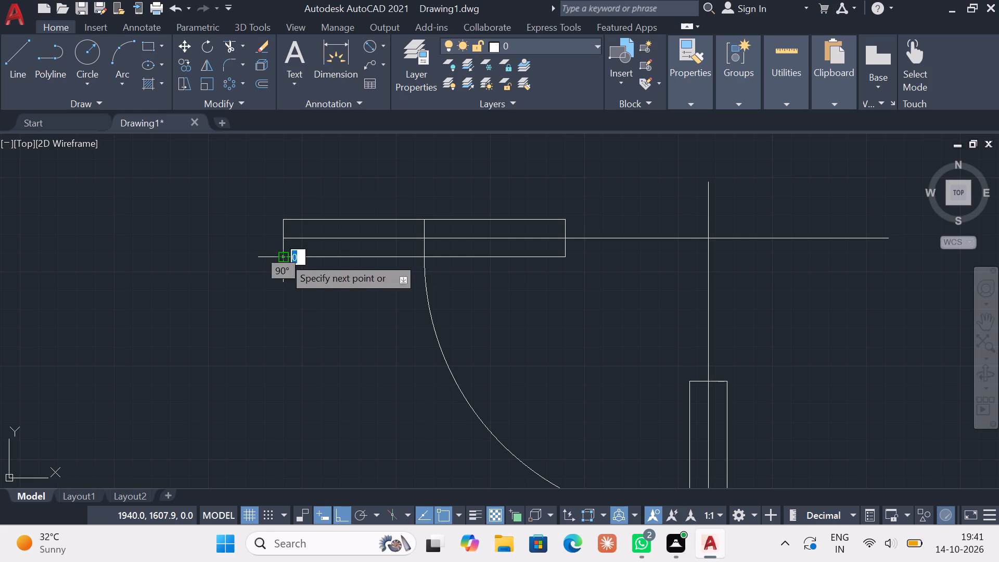
{"action": "left_click", "coordinate": [421, 253]}
{"action": "key", "text": "Escape"}
{"action": "key", "text": "Escape"}
{"action": "key", "text": "Escape"}
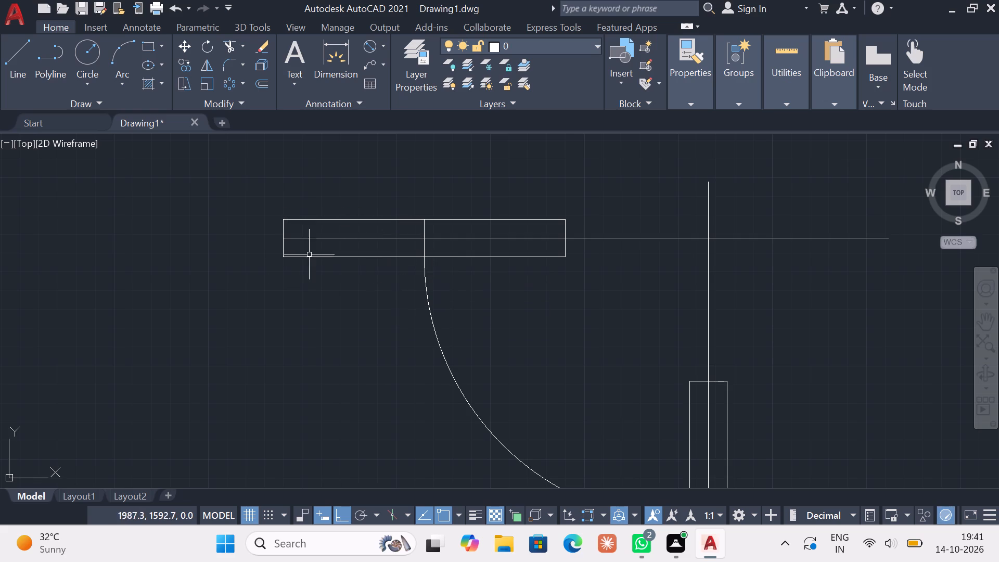
Draw a circle centred on the construction lines' intersection through the helper line's midpoint, with a radius of about 188.5.
{"action": "left_click", "coordinate": [82, 57]}
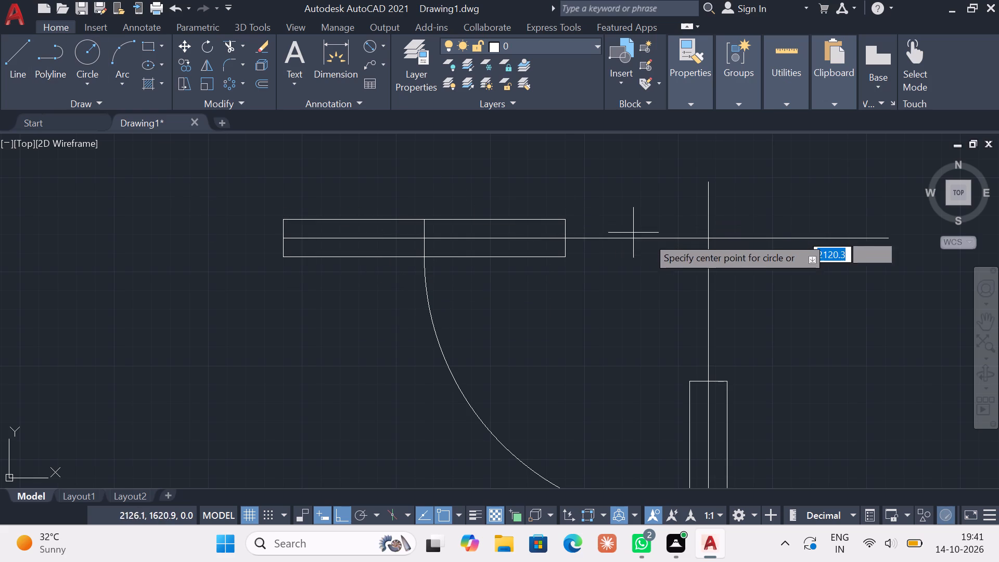
{"action": "left_click", "coordinate": [709, 238]}
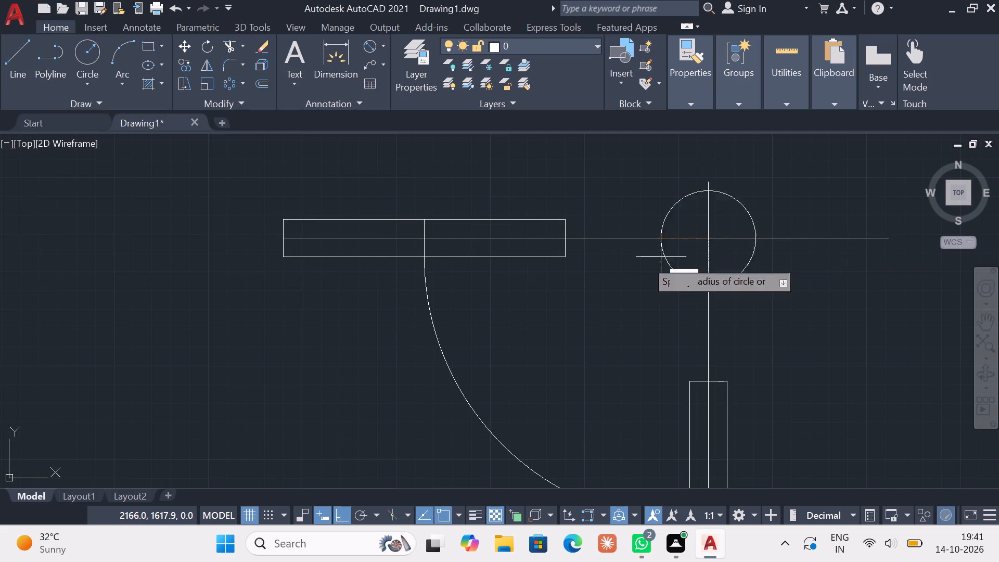
{"action": "left_click", "coordinate": [349, 257]}
Trim the new circle to the outer bend arc between the two flanges.
{"action": "scroll", "coordinate": [446, 293], "scroll_direction": "down", "scroll_amount": 1}
{"action": "middle_click_drag", "start_coordinate": [522, 315], "coordinate": [472, 323]}
{"action": "scroll", "coordinate": [522, 315], "scroll_direction": "down", "scroll_amount": 1}
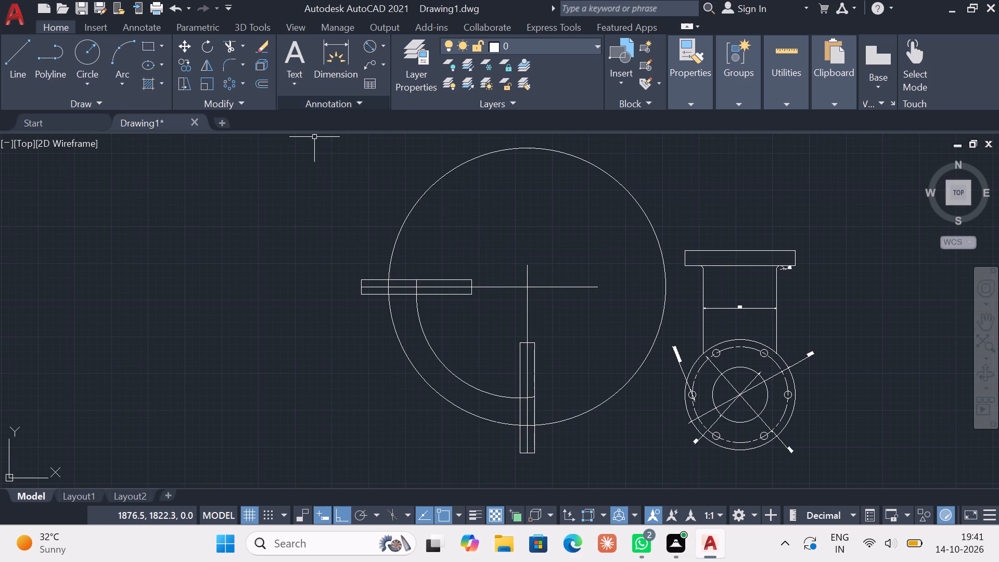
{"action": "left_click", "coordinate": [230, 46]}
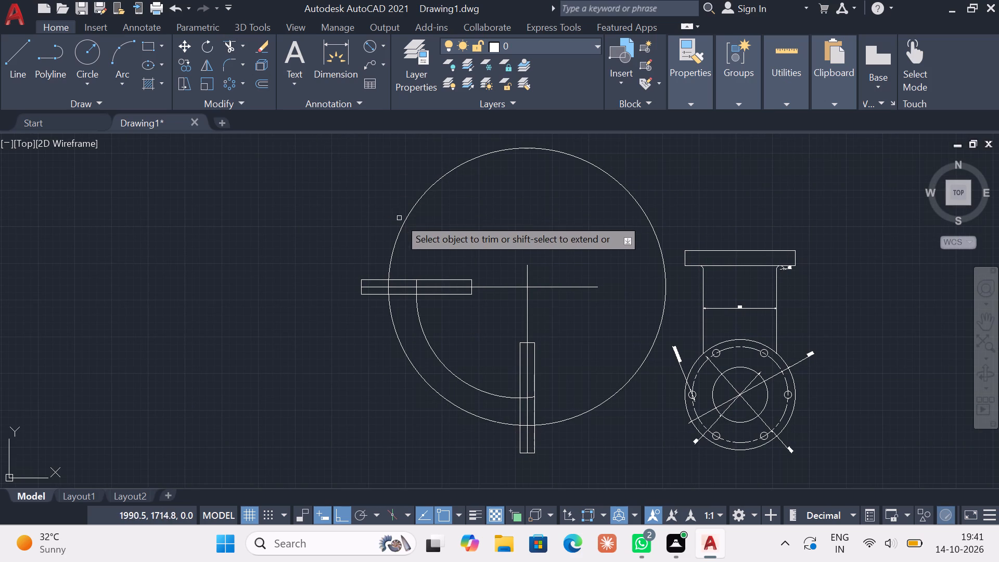
{"action": "left_click", "coordinate": [402, 222]}
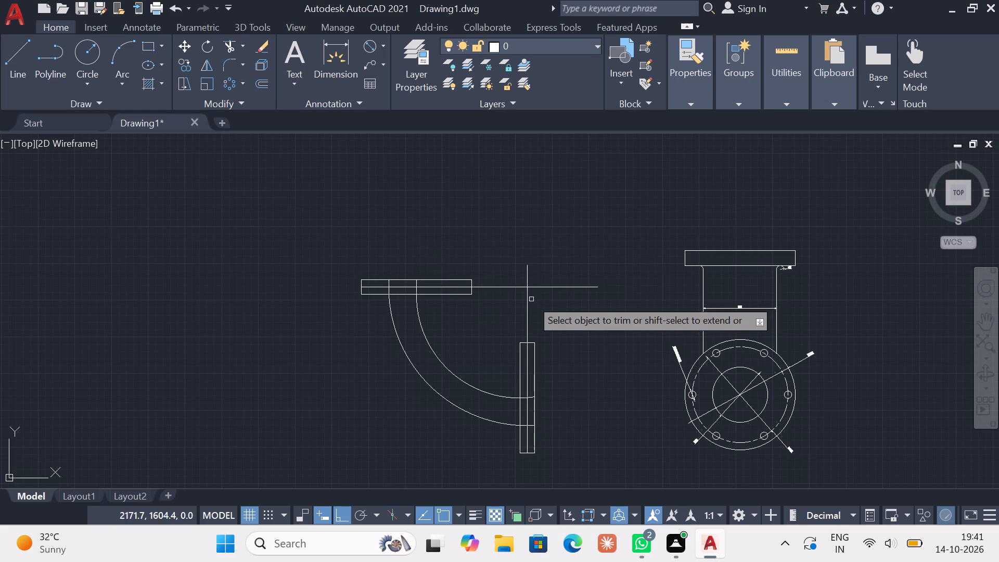
{"action": "key", "text": "Escape"}
Delete the horizontal and vertical construction lines through the bend's centre.
{"action": "left_click", "coordinate": [546, 300]}
{"action": "left_click", "coordinate": [514, 267]}
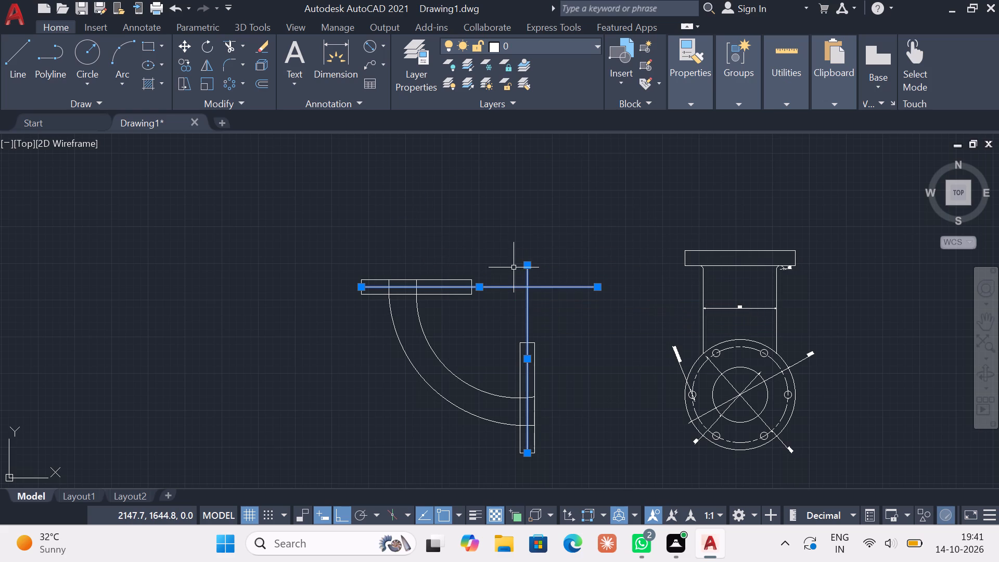
{"action": "key", "text": "Delete"}
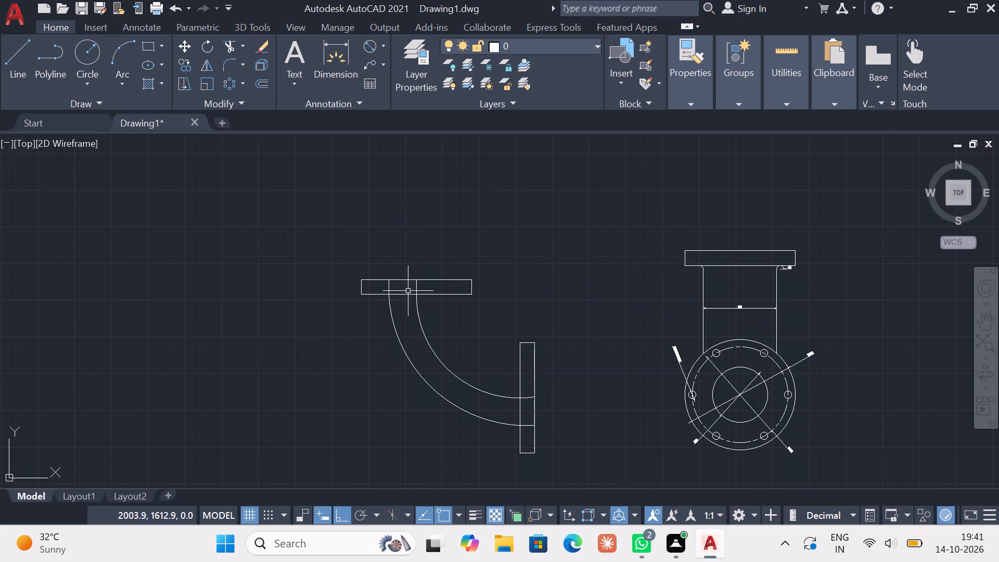
Delete the helper line on the left half of the horizontal flange's lower edge.
{"action": "scroll", "coordinate": [386, 284], "scroll_direction": "up", "scroll_amount": 1}
{"action": "left_click", "coordinate": [377, 300]}
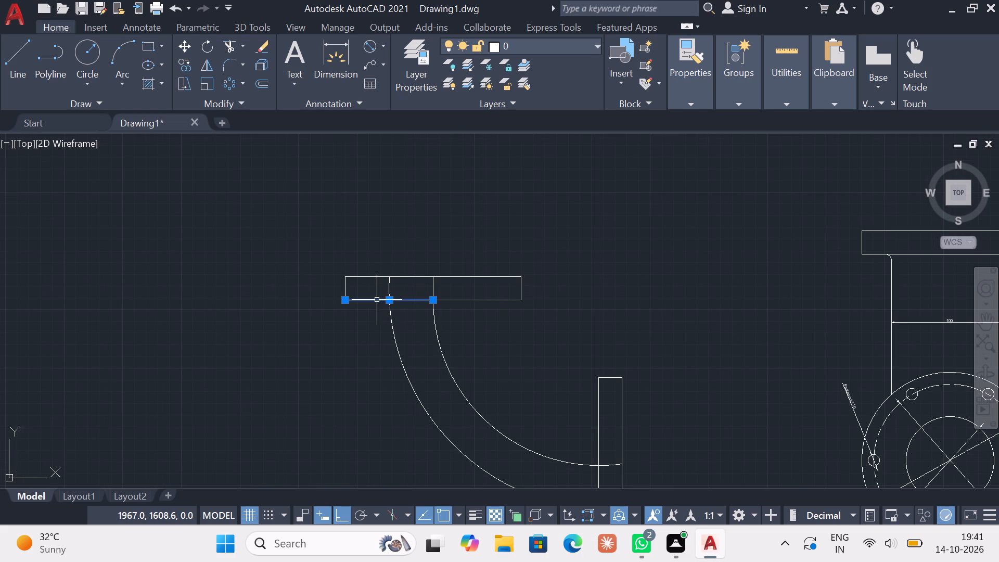
{"action": "key", "text": "Delete"}
{"action": "key", "text": "Delete"}
Draw a helper line along the horizontal flange's lower edge, from its right corner to the bend's centreline arc.
{"action": "left_click", "coordinate": [23, 74]}
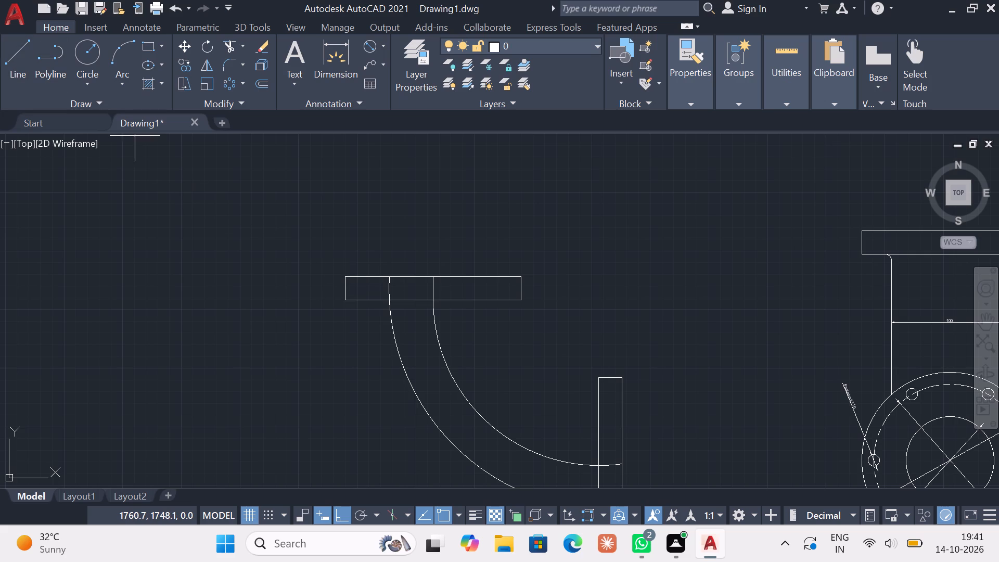
{"action": "scroll", "coordinate": [401, 284], "scroll_direction": "up", "scroll_amount": 2}
{"action": "scroll", "coordinate": [388, 282], "scroll_direction": "down", "scroll_amount": 3}
{"action": "middle_click_drag", "start_coordinate": [481, 318], "coordinate": [400, 270]}
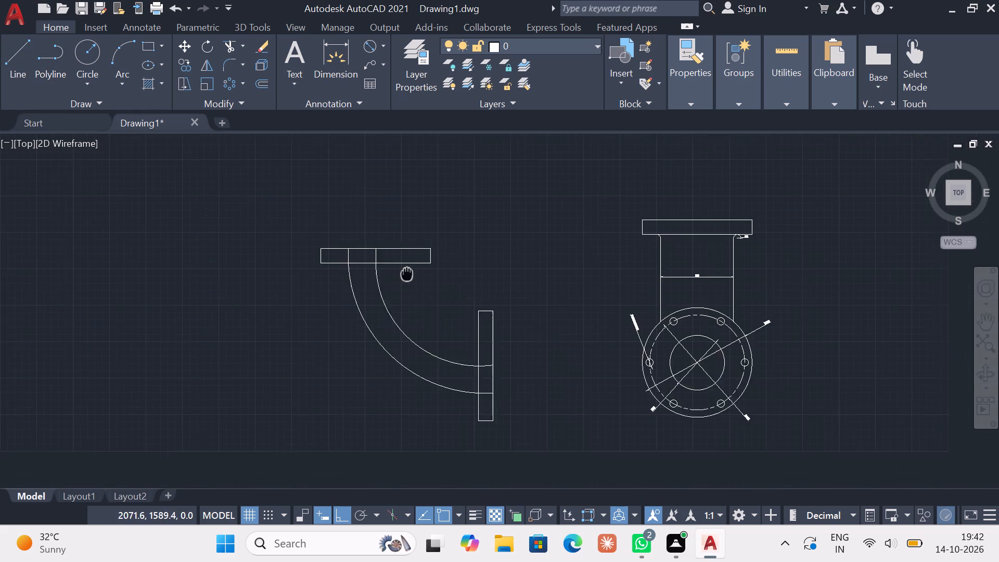
{"action": "middle_click_drag", "start_coordinate": [400, 270], "coordinate": [395, 267]}
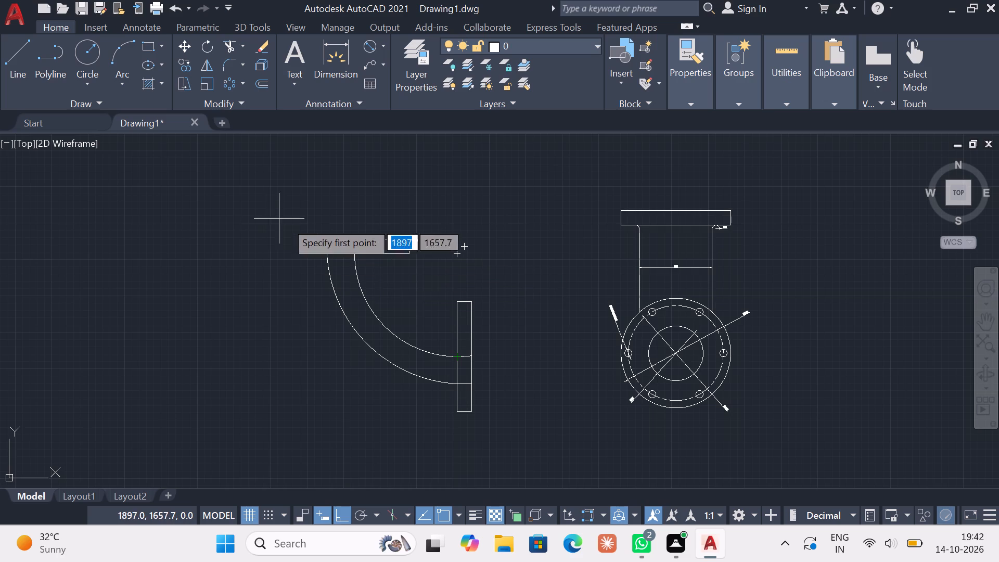
{"action": "left_click", "coordinate": [405, 253]}
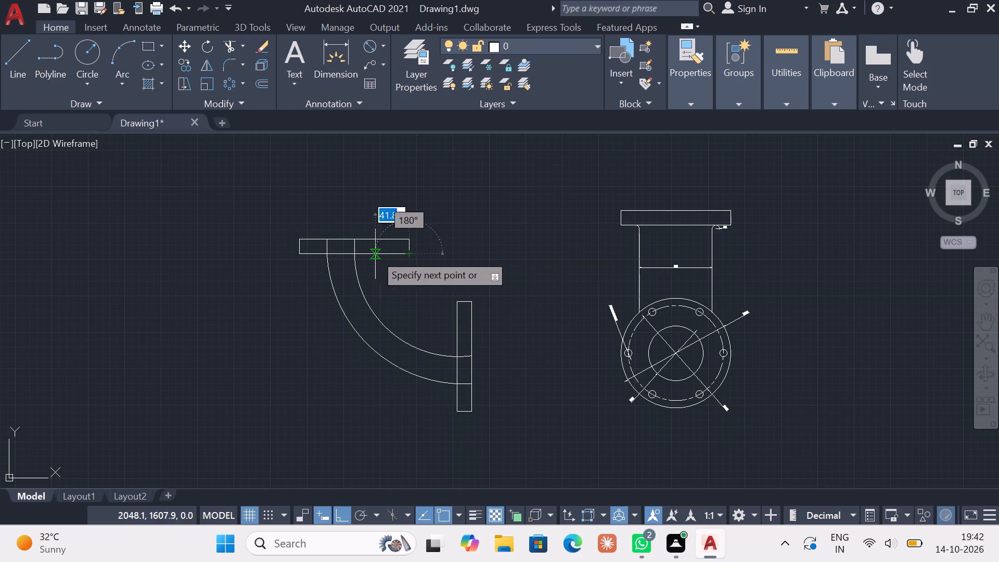
{"action": "left_click", "coordinate": [357, 256]}
{"action": "key", "text": "Escape"}
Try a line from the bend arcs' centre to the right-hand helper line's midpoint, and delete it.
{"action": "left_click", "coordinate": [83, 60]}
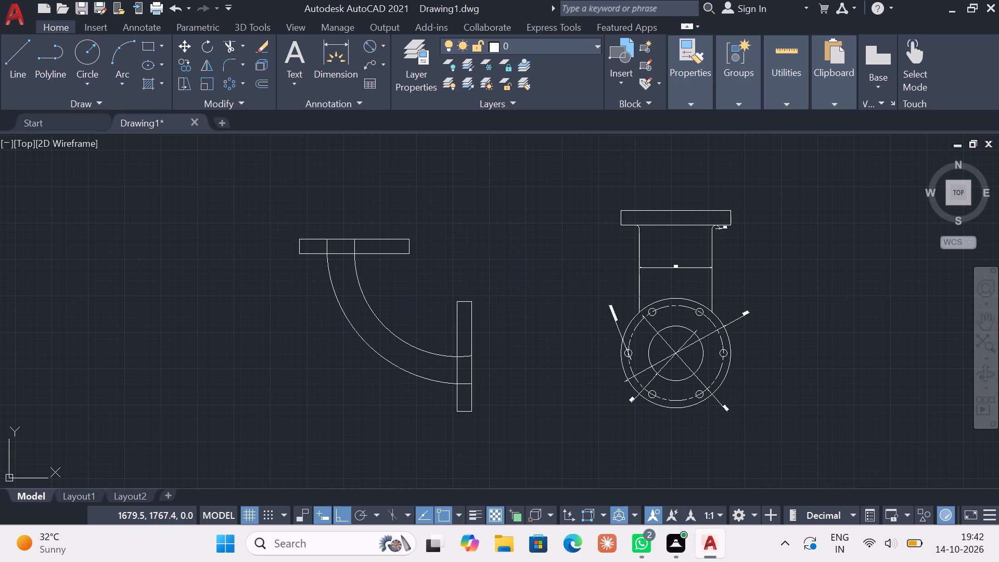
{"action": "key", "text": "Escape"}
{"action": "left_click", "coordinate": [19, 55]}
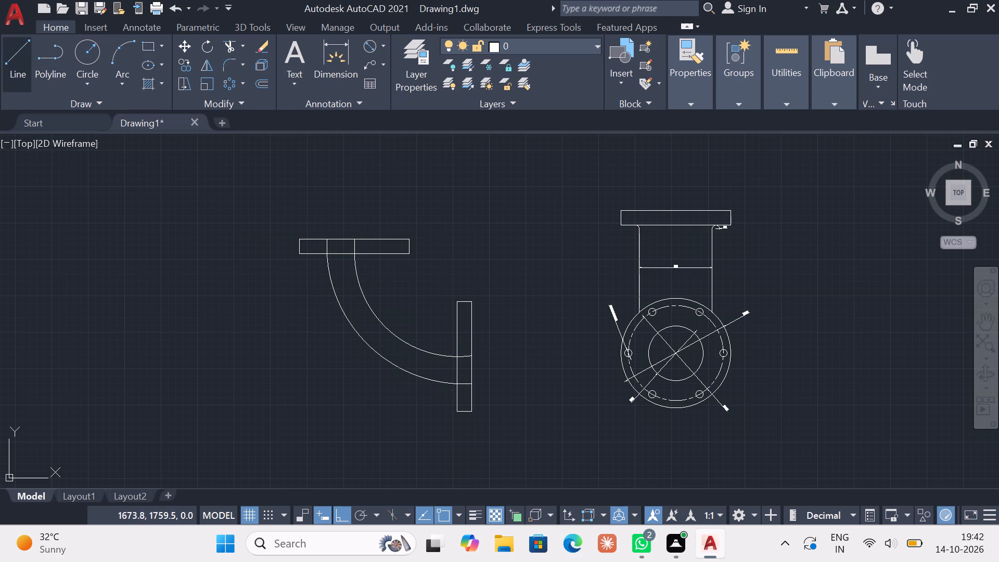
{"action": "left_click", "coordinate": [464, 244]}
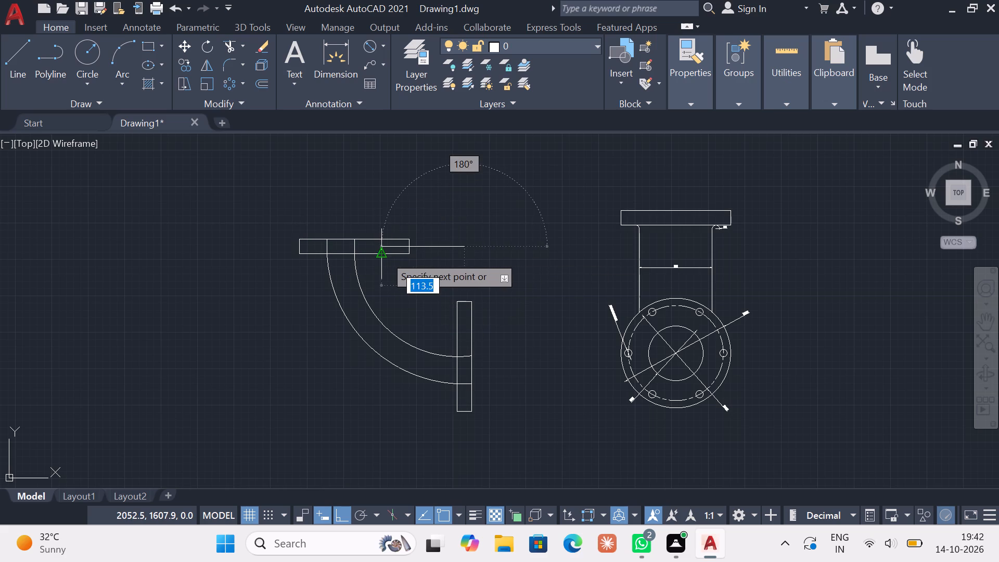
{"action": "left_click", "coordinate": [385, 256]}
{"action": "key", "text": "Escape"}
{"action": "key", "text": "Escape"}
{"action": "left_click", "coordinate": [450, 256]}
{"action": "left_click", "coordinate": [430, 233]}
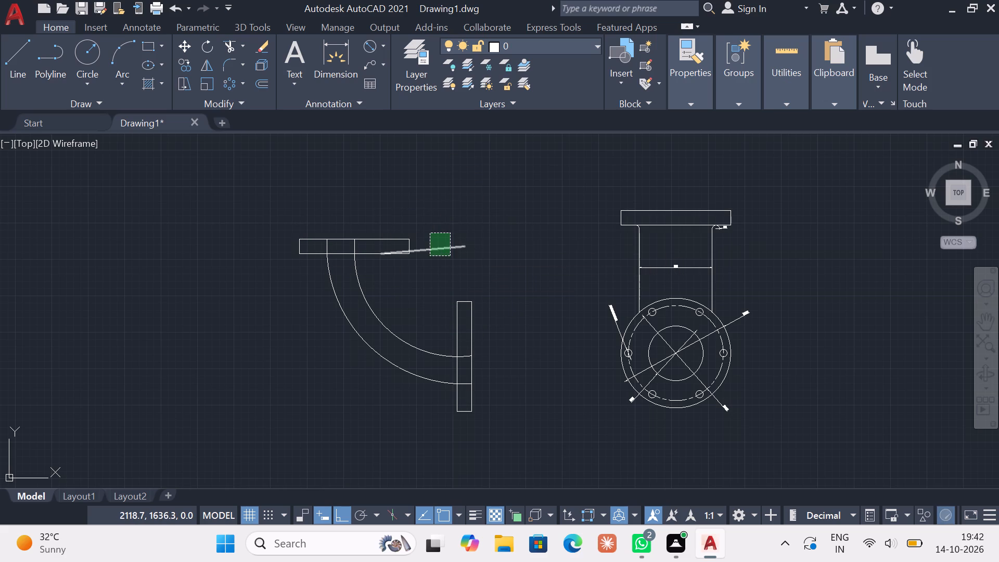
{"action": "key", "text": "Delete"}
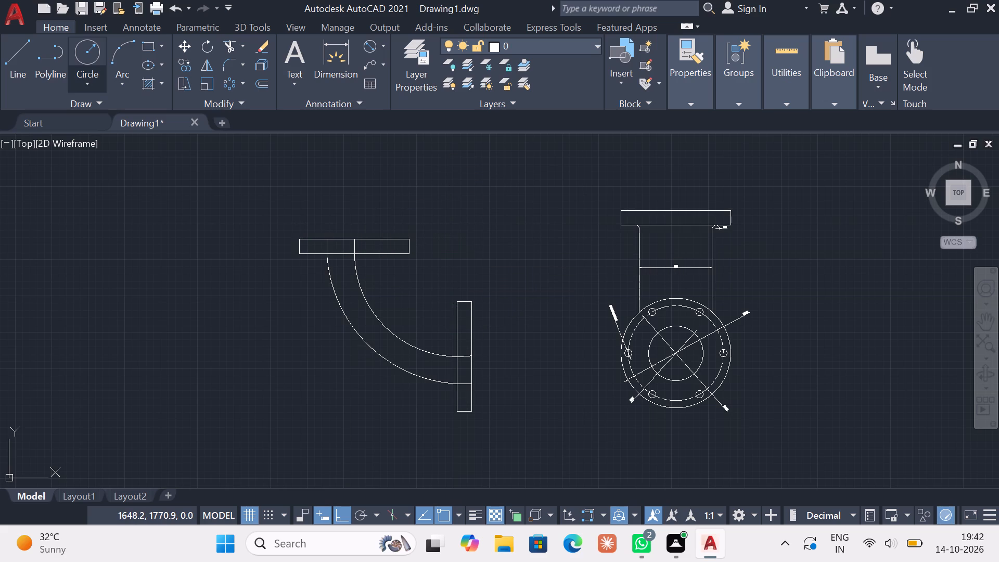
Draw a circle centred on the bend arcs' centre, passing through the right-hand helper line's midpoint.
{"action": "left_click", "coordinate": [78, 50]}
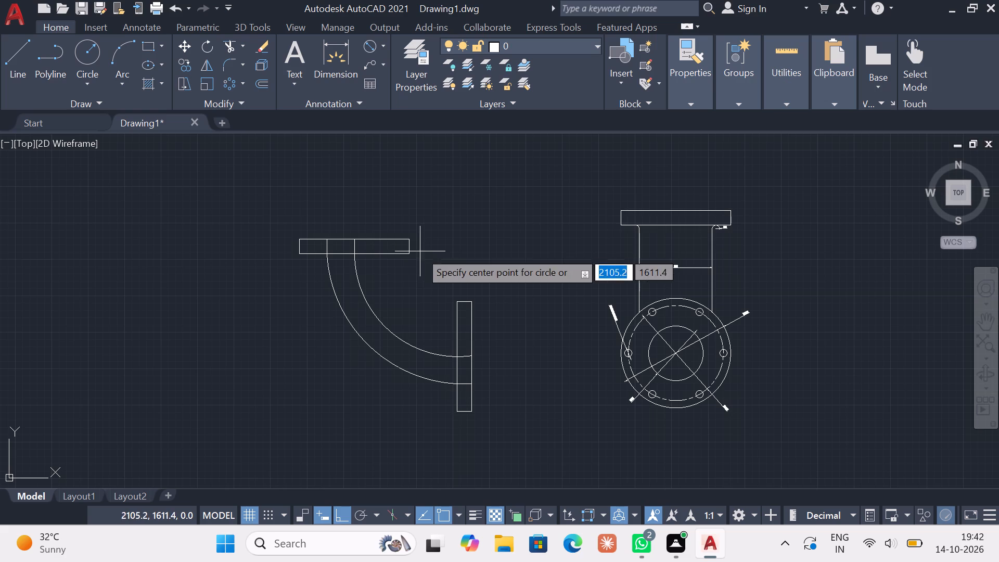
{"action": "left_click", "coordinate": [461, 247]}
{"action": "left_click", "coordinate": [383, 253]}
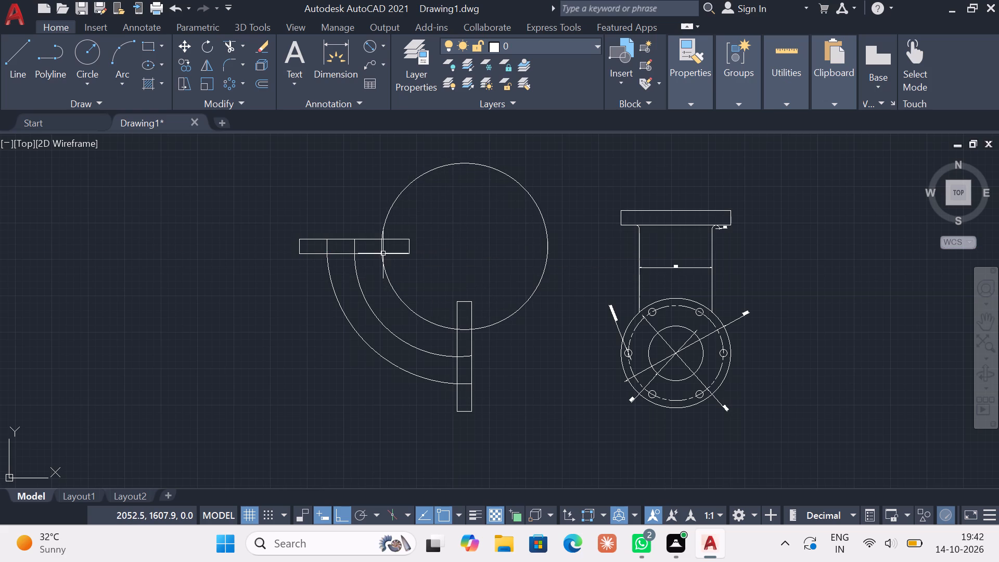
Trim the smaller circle to the inner bend arc between the two flanges.
{"action": "left_click", "coordinate": [234, 50]}
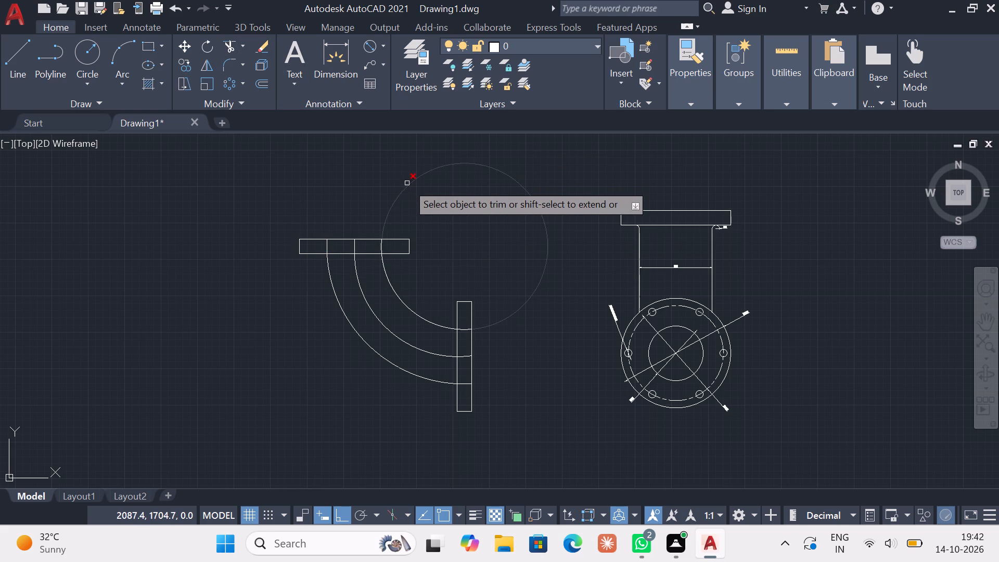
{"action": "left_click", "coordinate": [407, 185]}
{"action": "key", "text": "Escape"}
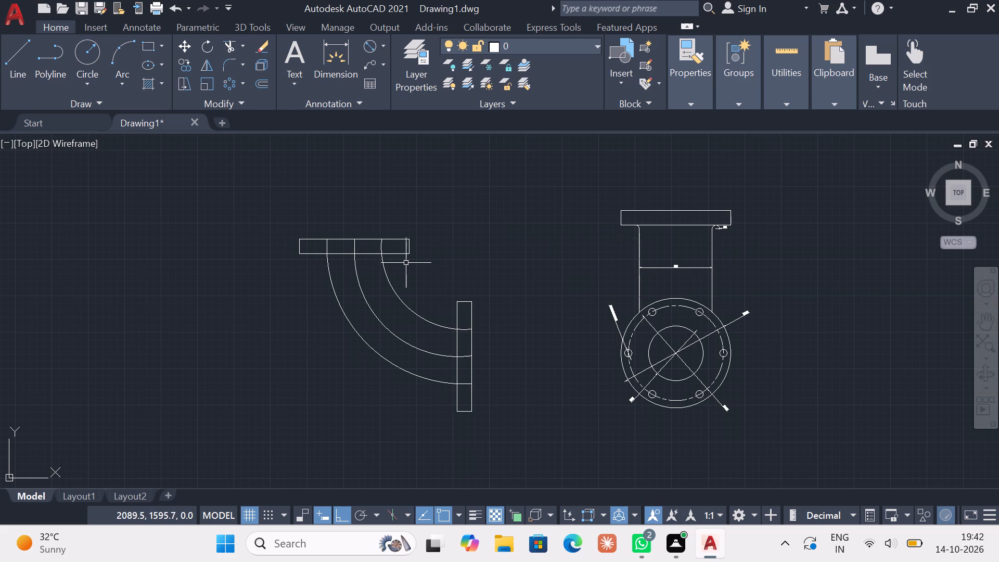
{"action": "key", "text": "Escape"}
{"action": "key", "text": "Escape"}
Delete the helper line along the horizontal flange's lower edge, between its right corner and the bend's centreline arc.
{"action": "left_click", "coordinate": [22, 63]}
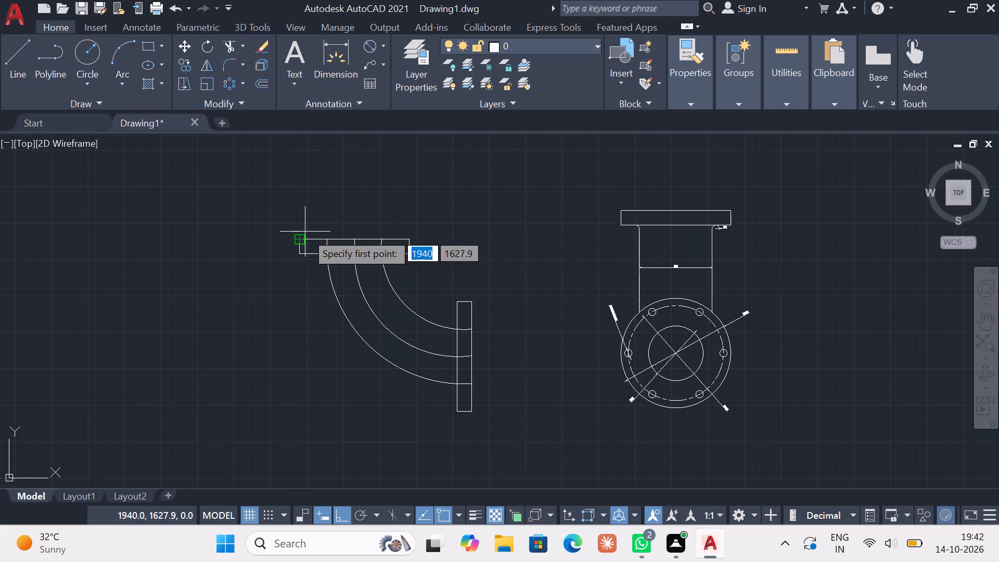
{"action": "key", "text": "Escape"}
{"action": "left_click", "coordinate": [389, 255]}
{"action": "key", "text": "Delete"}
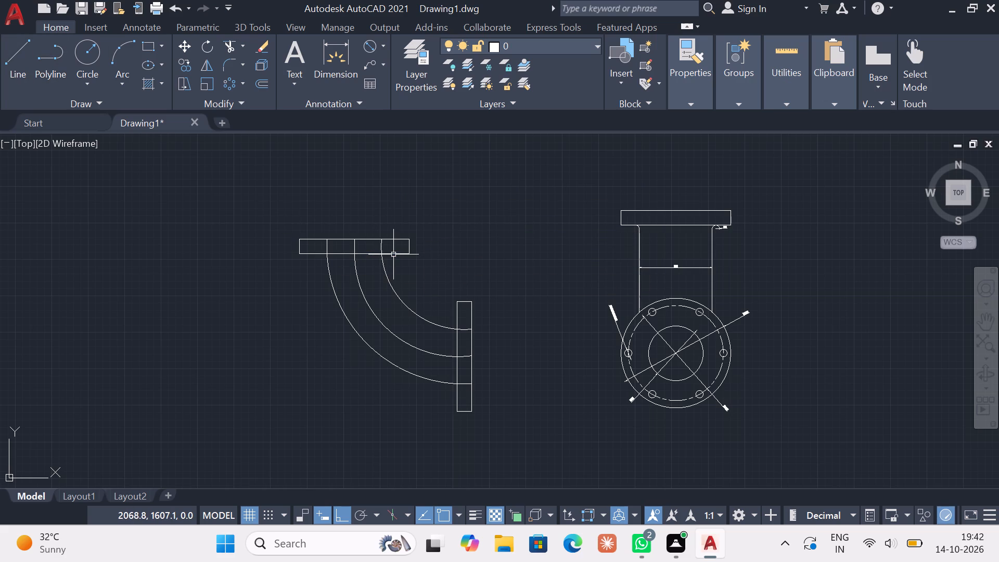
Draw a vertical line across the horizontal flange, 4 units left of the centreline, and delete the 4-unit offset segment along the lower edge.
{"action": "left_click", "coordinate": [14, 69]}
{"action": "scroll", "coordinate": [336, 265], "scroll_direction": "up", "scroll_amount": 2}
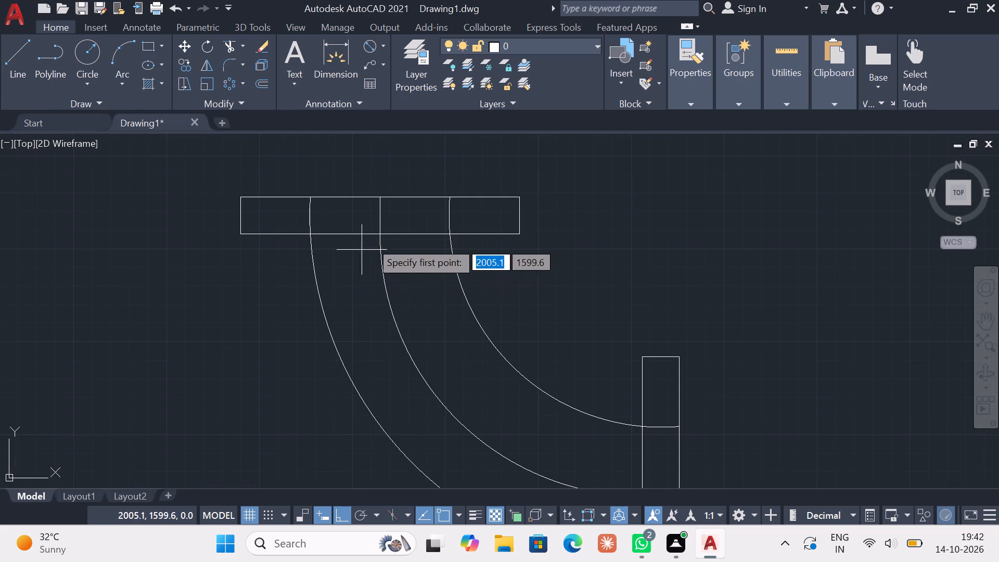
{"action": "left_click", "coordinate": [382, 236]}
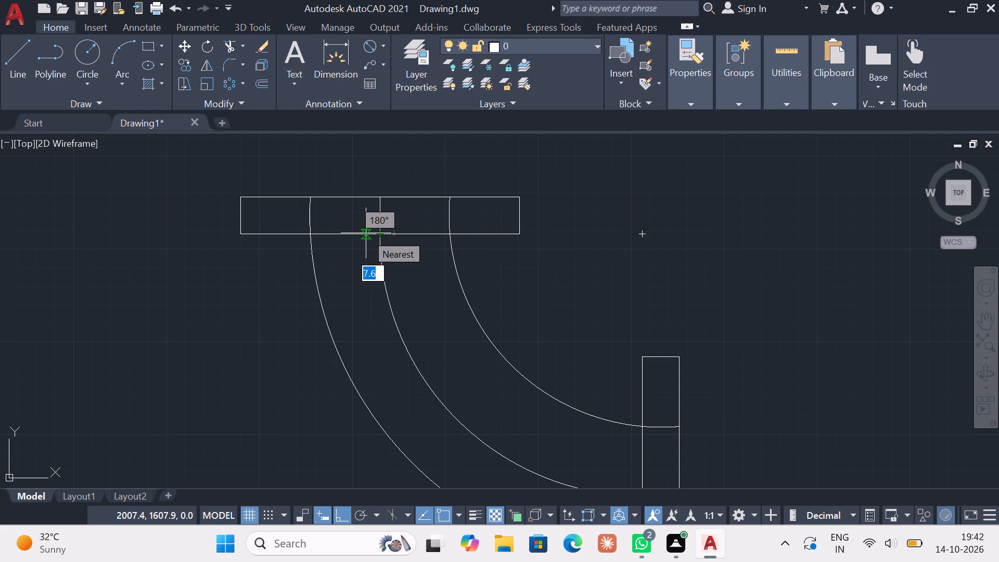
{"action": "key", "text": "4"}
{"action": "key", "text": "Return"}
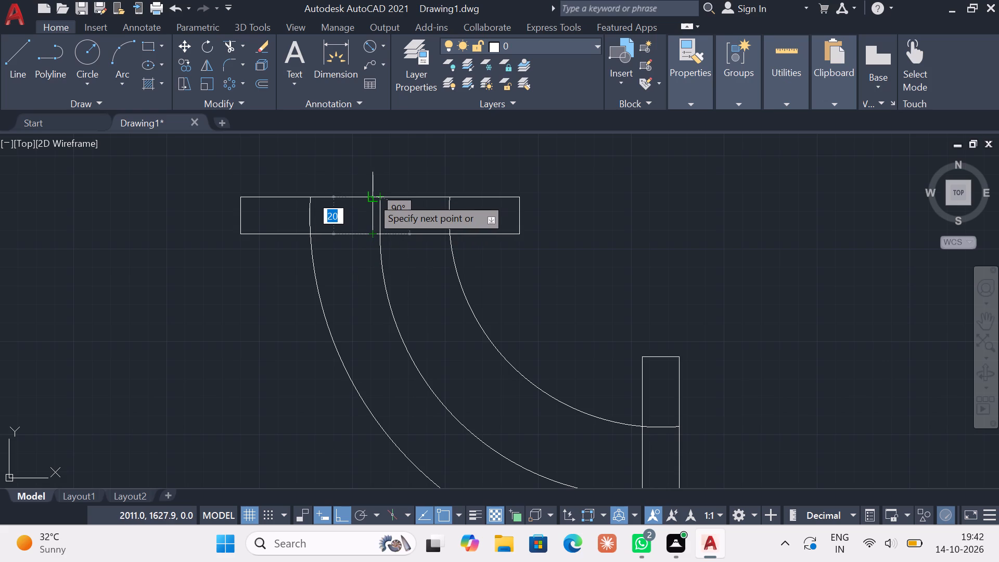
{"action": "left_click", "coordinate": [372, 197]}
{"action": "key", "text": "Escape"}
{"action": "scroll", "coordinate": [376, 235], "scroll_direction": "up", "scroll_amount": 2}
{"action": "left_click", "coordinate": [379, 231]}
{"action": "key", "text": "Delete"}
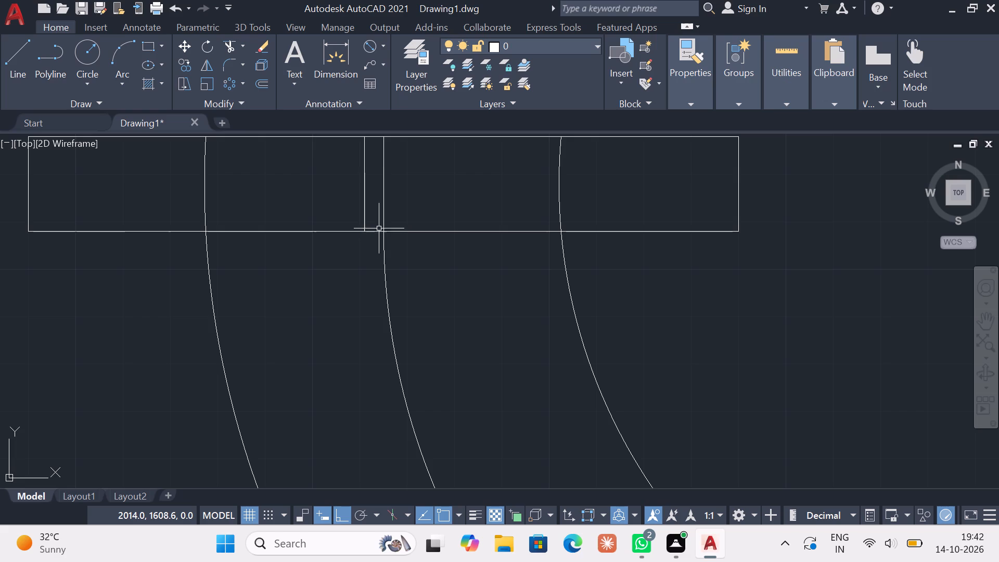
Draw a vertical line across the flange, 4 units right of the centreline, and delete the 4-unit offset segment along the lower edge.
{"action": "left_click", "coordinate": [12, 66]}
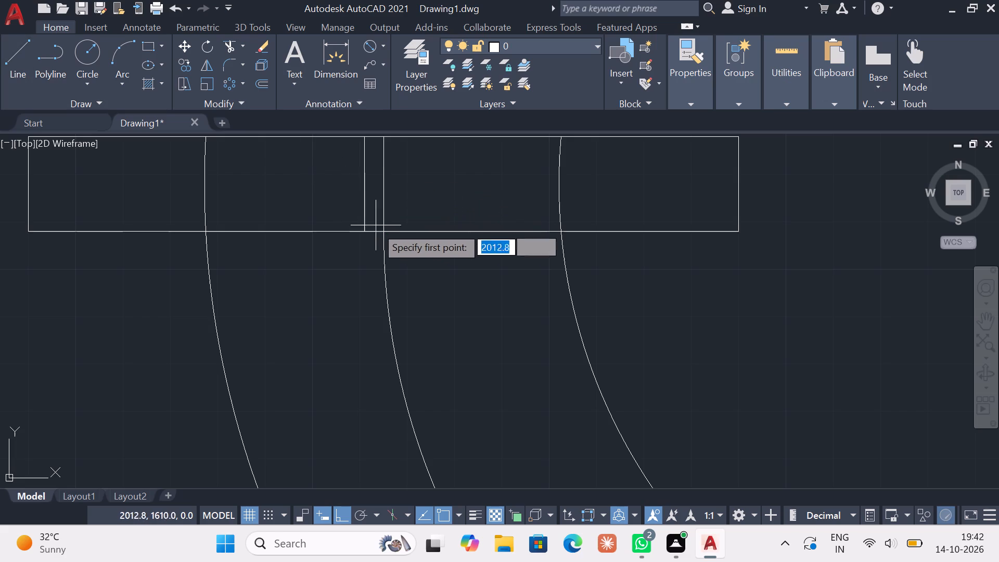
{"action": "left_click", "coordinate": [381, 233]}
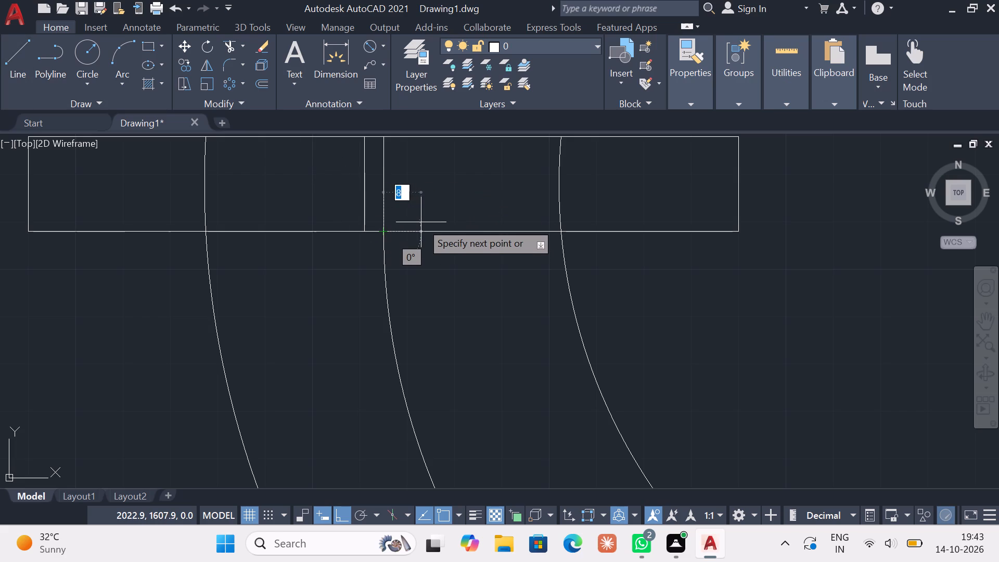
{"action": "key", "text": "4"}
{"action": "key", "text": "Return"}
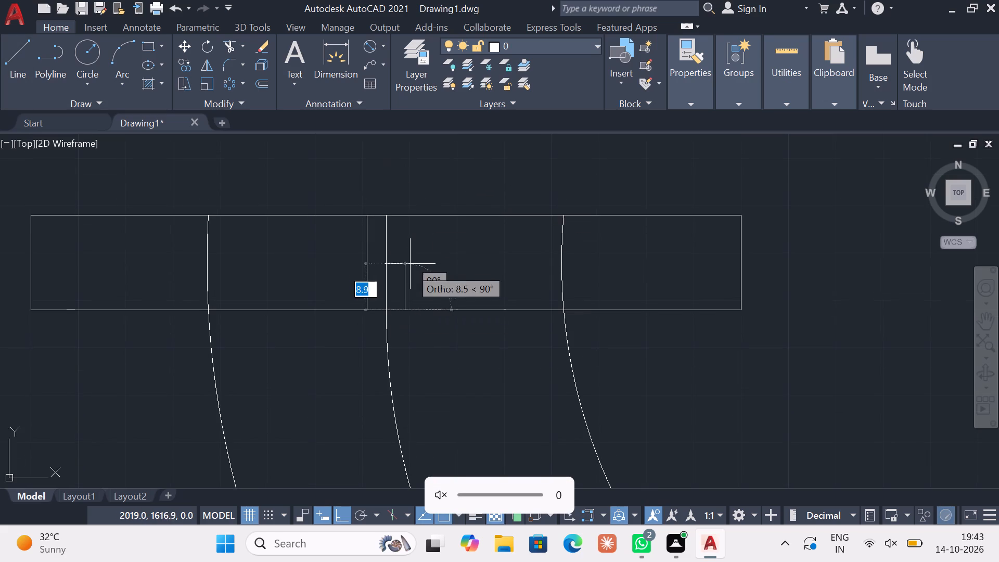
{"action": "left_click", "coordinate": [405, 219]}
{"action": "key", "text": "Escape"}
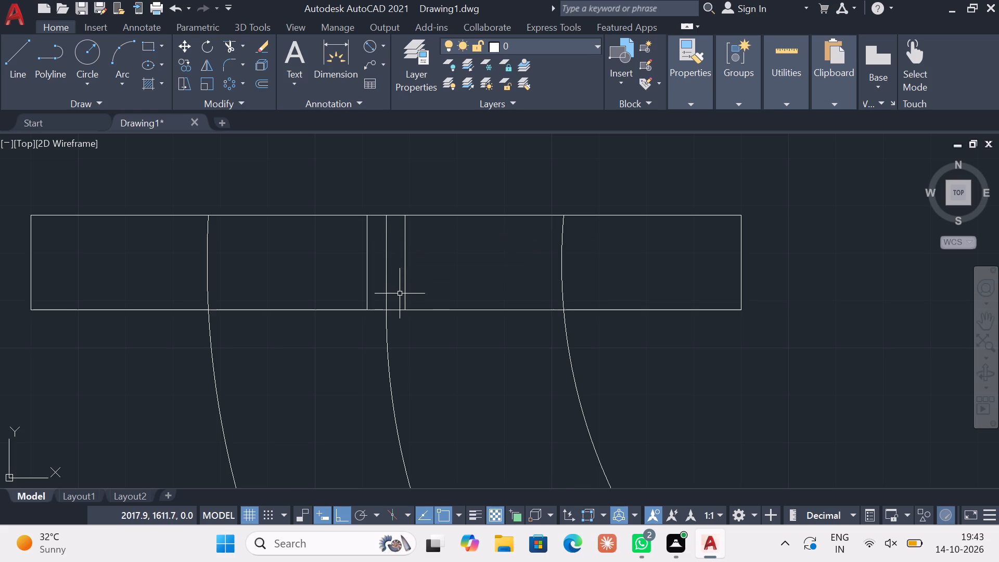
{"action": "left_click", "coordinate": [392, 311]}
{"action": "key", "text": "Delete"}
{"action": "key", "text": "Delete"}
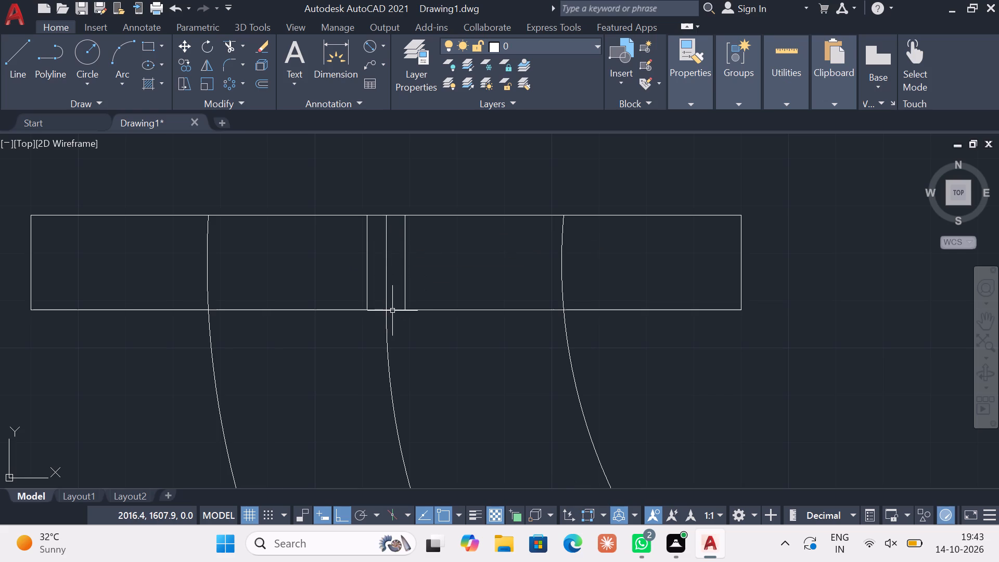
Draw a line from the outer bend arc at the flange's lower edge, 4 units right and straight up to the upper edge.
{"action": "left_click", "coordinate": [27, 74]}
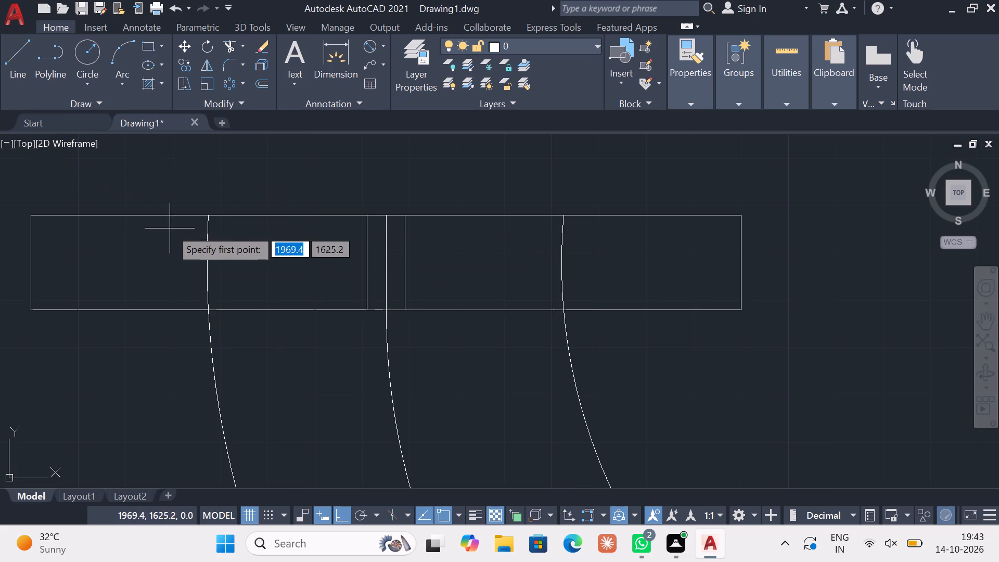
{"action": "left_click", "coordinate": [210, 309]}
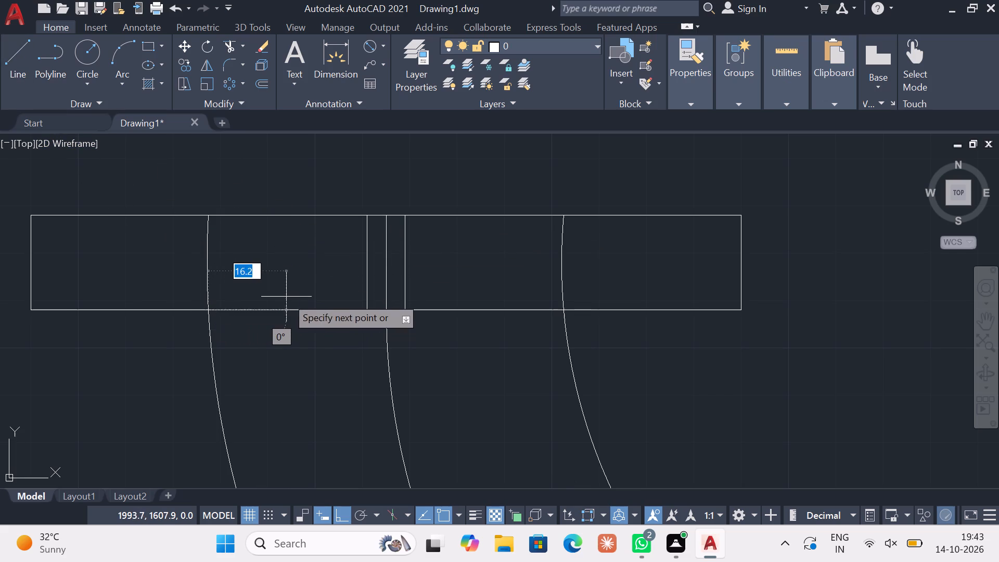
{"action": "key", "text": "4"}
{"action": "key", "text": "Return"}
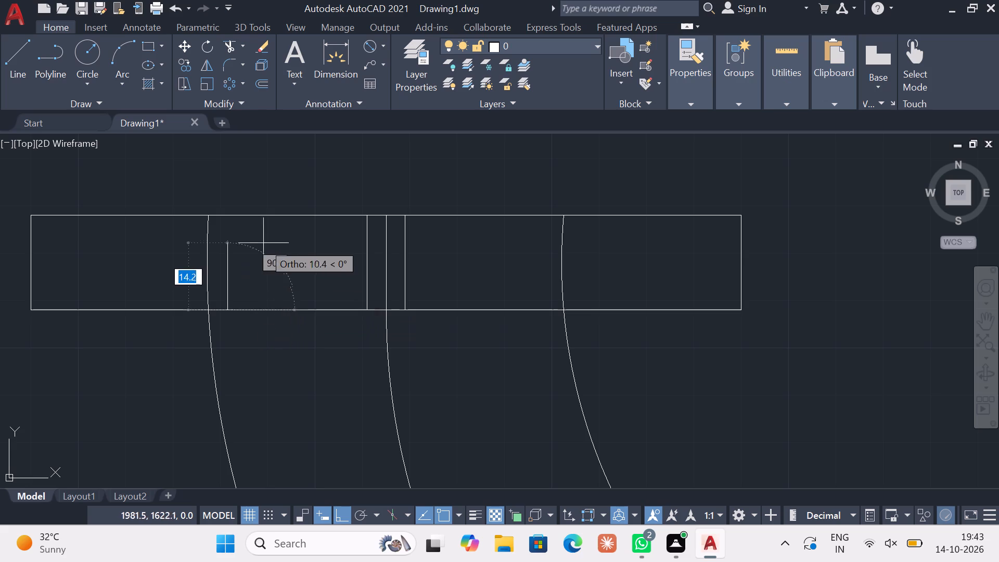
{"action": "left_click", "coordinate": [224, 217]}
{"action": "key", "text": "Escape"}
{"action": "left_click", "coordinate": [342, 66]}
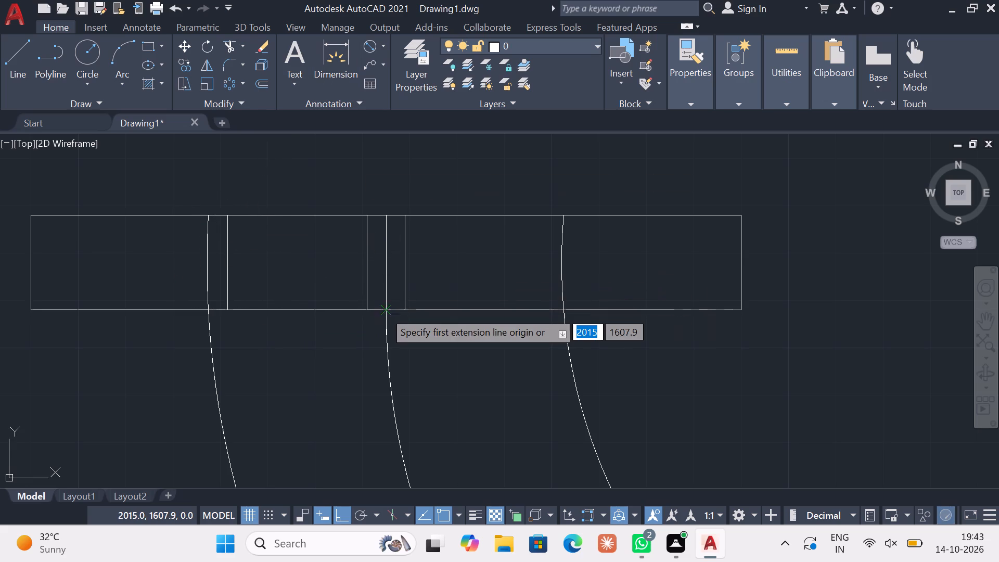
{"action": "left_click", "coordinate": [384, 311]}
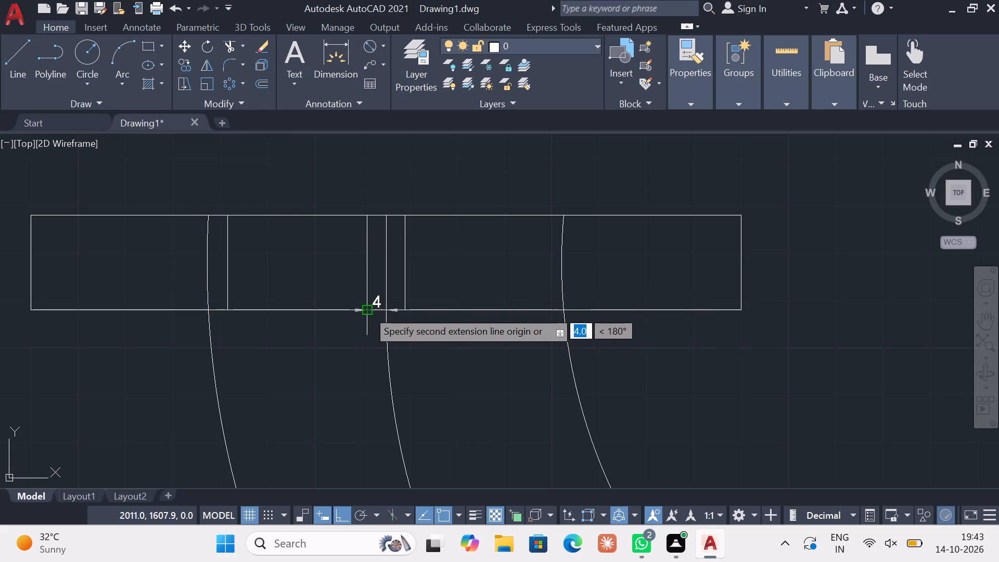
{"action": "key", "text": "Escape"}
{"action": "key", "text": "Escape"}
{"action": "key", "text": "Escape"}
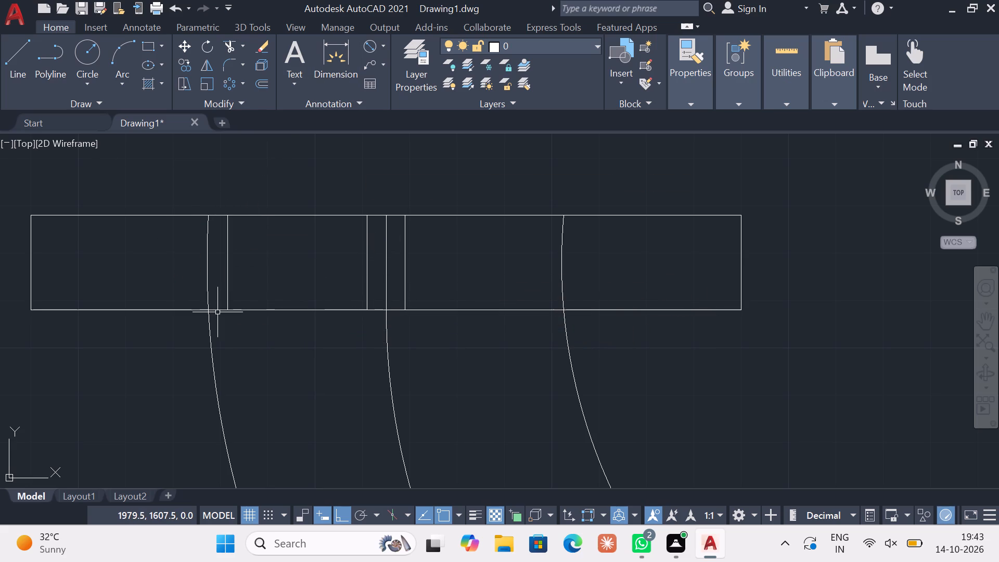
Delete the 4-unit offset segment along the flange's lower edge to the right of the outer bend arc.
{"action": "left_click", "coordinate": [217, 312]}
{"action": "key", "text": "Delete"}
{"action": "key", "text": "Delete"}
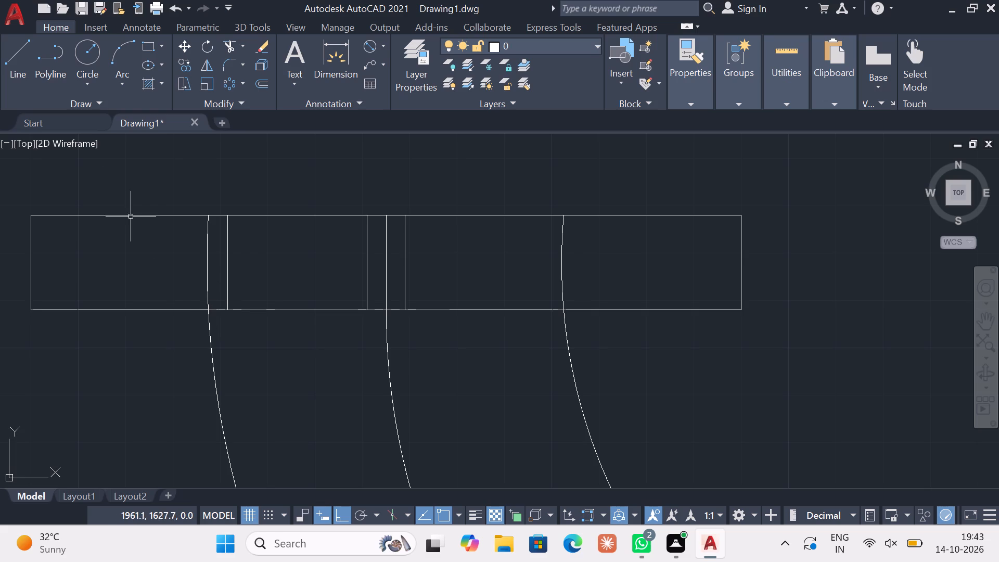
Draw a vertical line across the flange, 4 units left of the outer bend arc, and delete the 4-unit offset segment along the lower edge.
{"action": "left_click", "coordinate": [9, 70]}
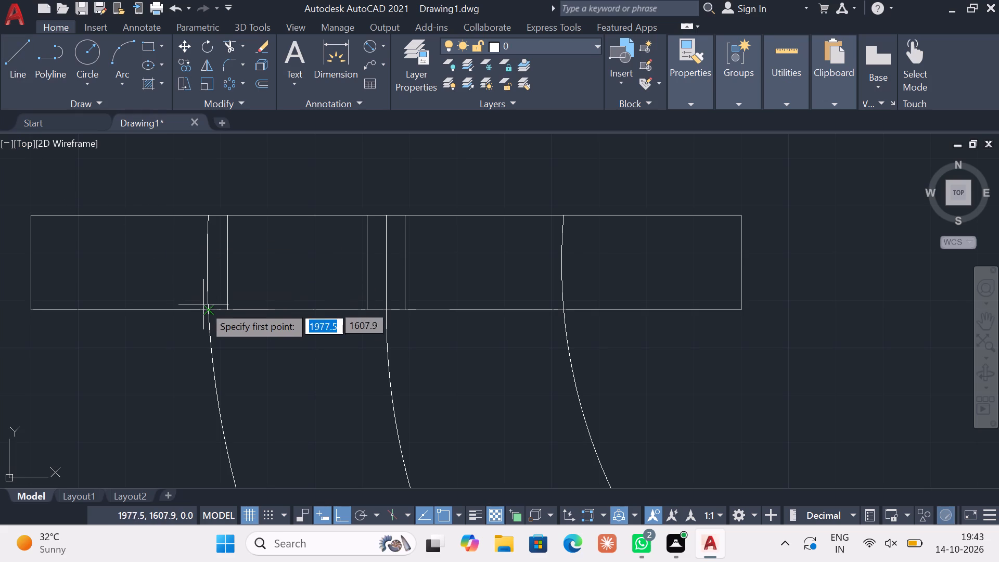
{"action": "left_click", "coordinate": [207, 313]}
{"action": "key", "text": "4"}
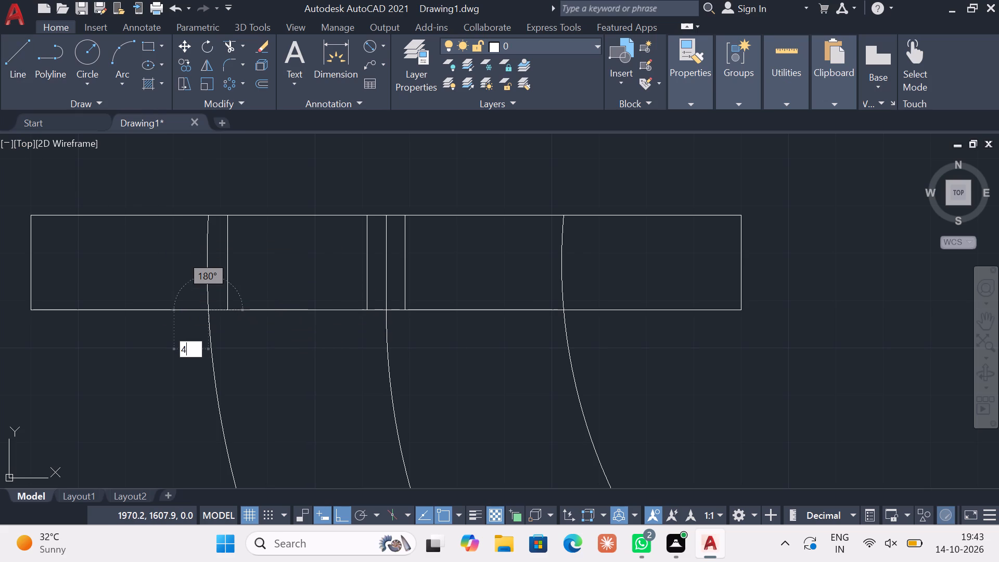
{"action": "key", "text": "Return"}
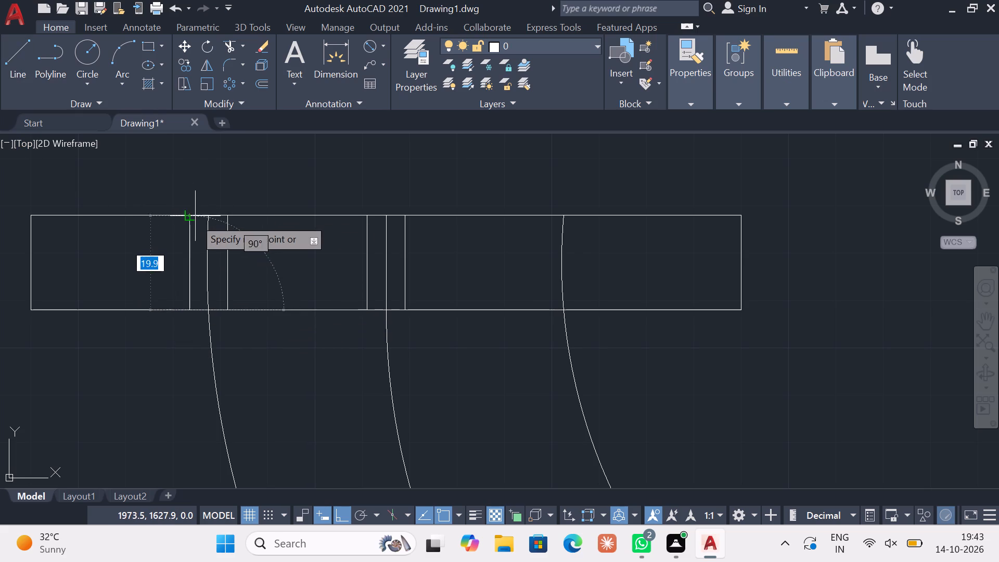
{"action": "left_click", "coordinate": [186, 218]}
{"action": "key", "text": "Escape"}
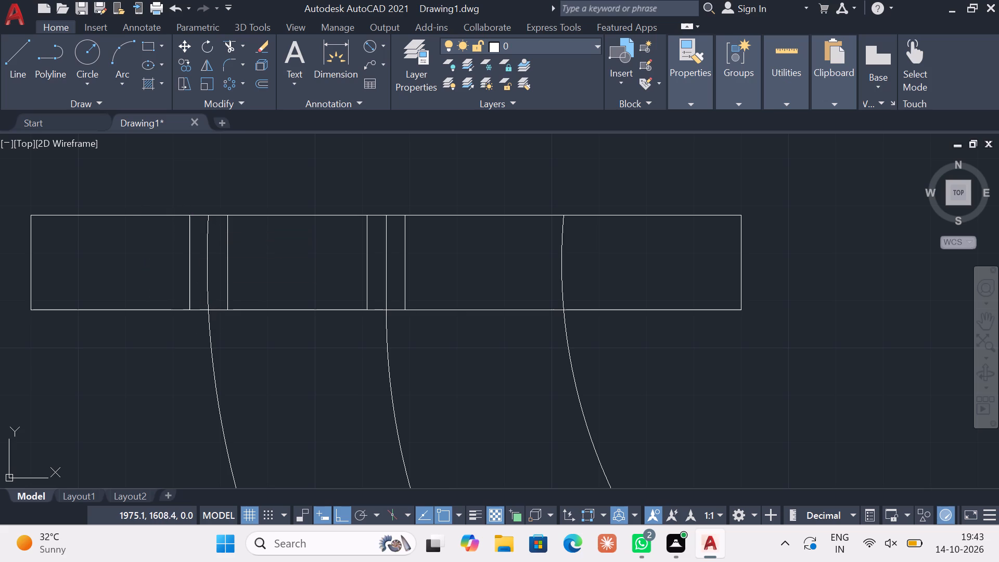
{"action": "left_click", "coordinate": [197, 308]}
{"action": "key", "text": "Delete"}
Trim away the part of the outer bend arc that lies inside the horizontal flange.
{"action": "left_click", "coordinate": [235, 48]}
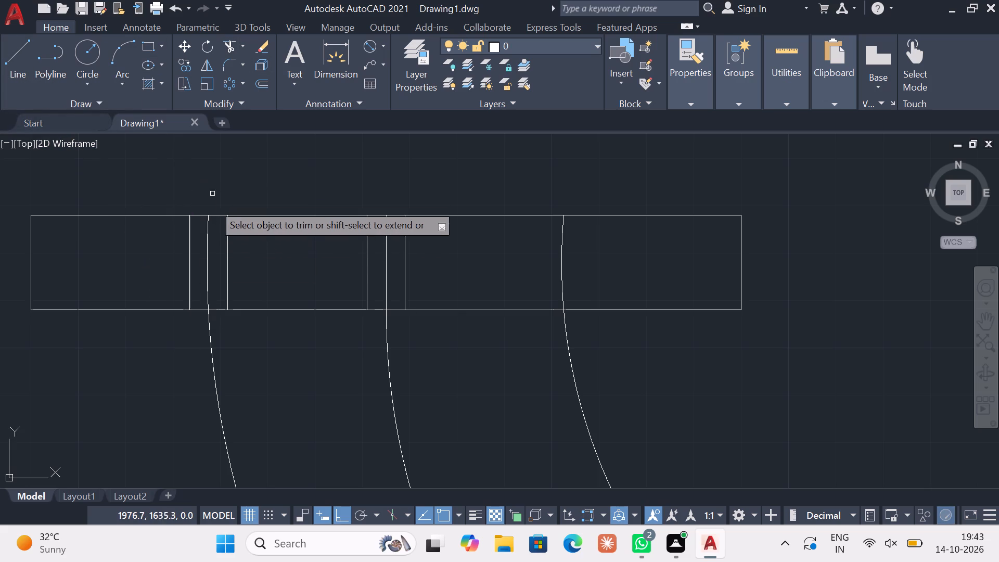
{"action": "left_click", "coordinate": [207, 260]}
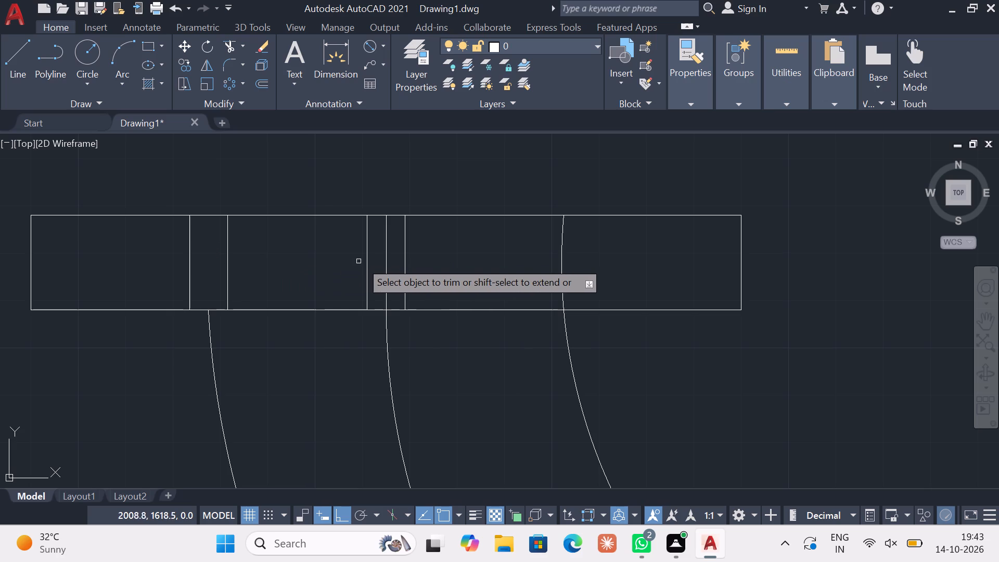
Delete the centreline segment inside the horizontal flange, between the two offset lines.
{"action": "left_click", "coordinate": [388, 273]}
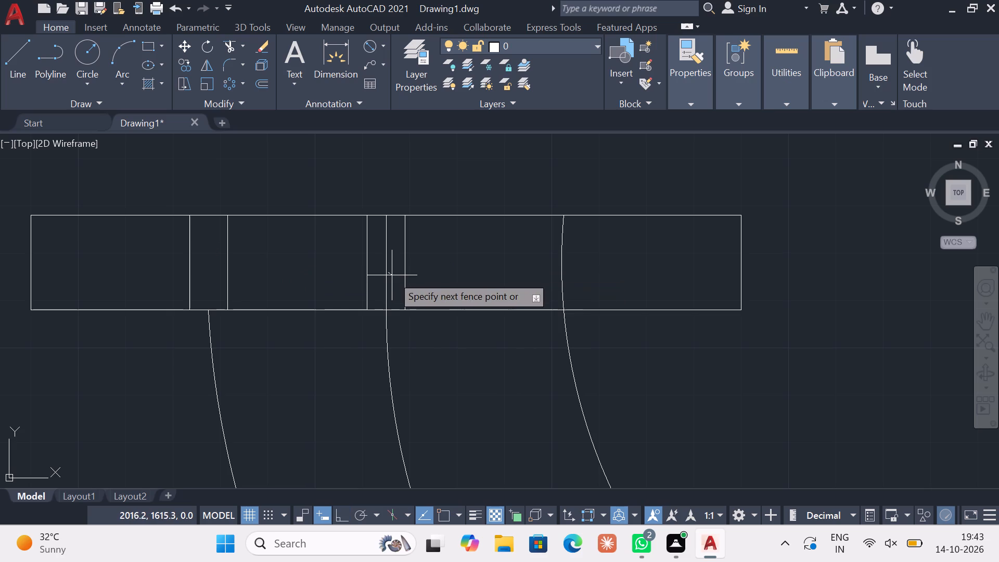
{"action": "key", "text": "Escape"}
{"action": "left_click", "coordinate": [385, 279]}
{"action": "key", "text": "Escape"}
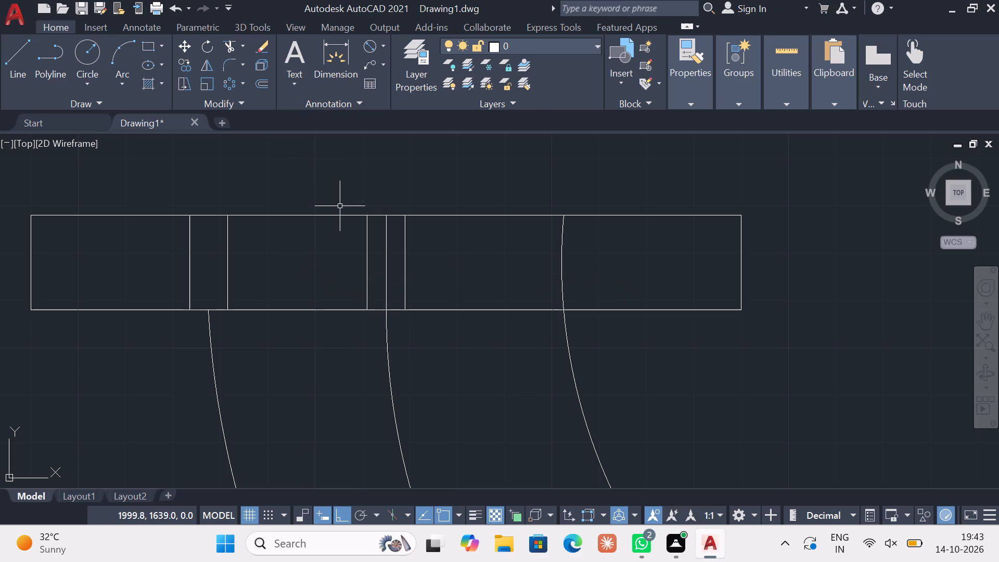
{"action": "left_click", "coordinate": [387, 262]}
{"action": "key", "text": "Delete"}
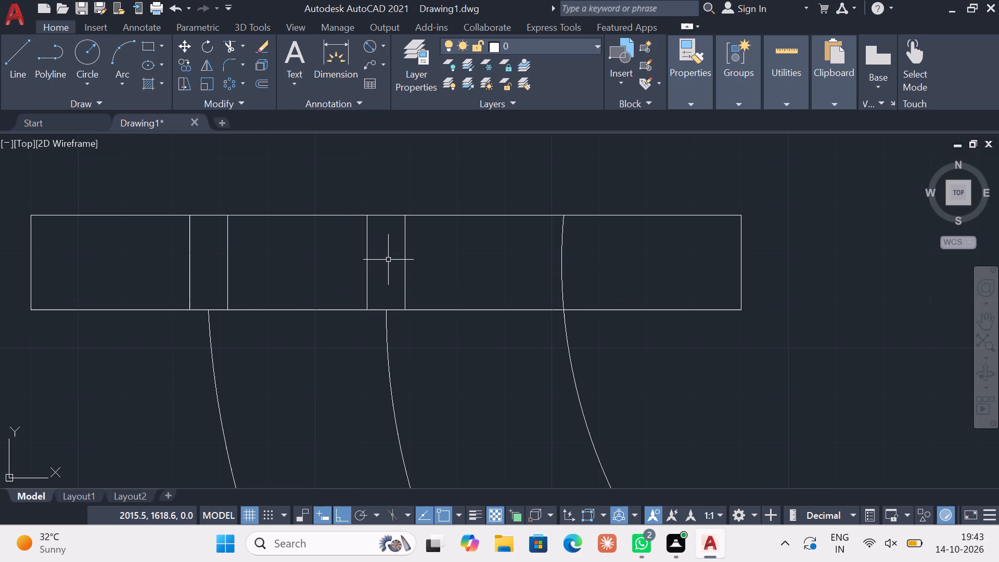
Trim away the part of the inner bend arc that lies inside the horizontal flange.
{"action": "left_click", "coordinate": [560, 267]}
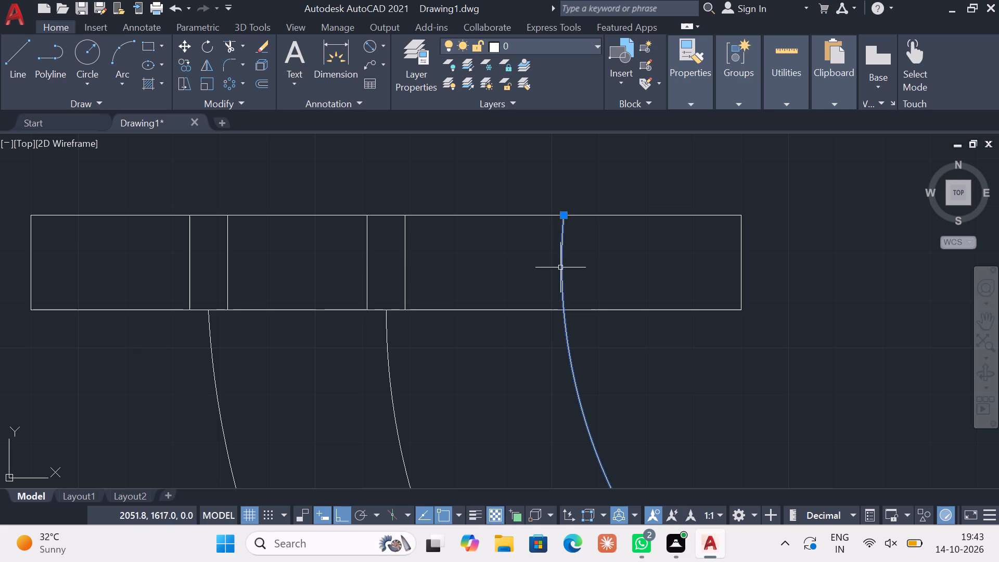
{"action": "key", "text": "Escape"}
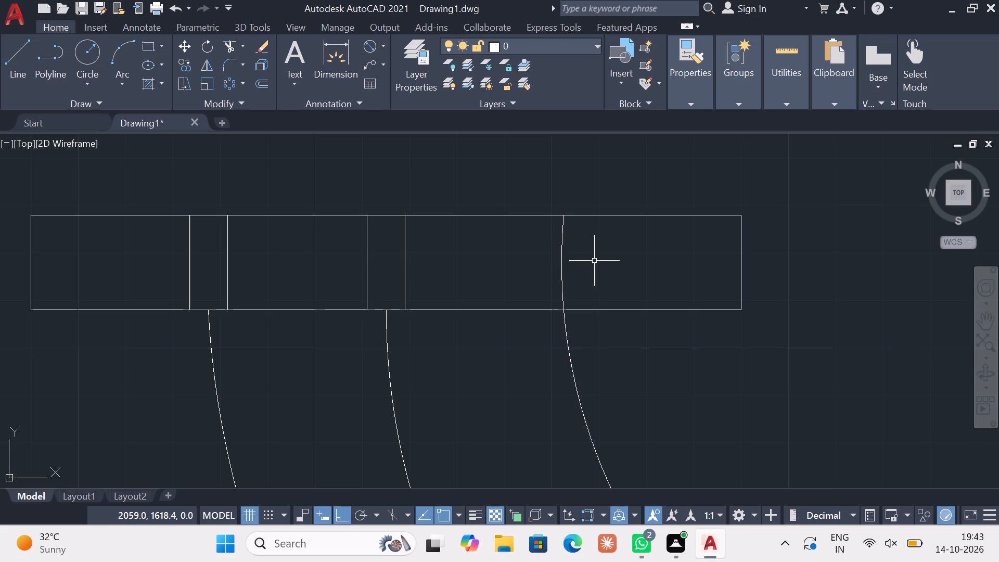
{"action": "left_click", "coordinate": [236, 45]}
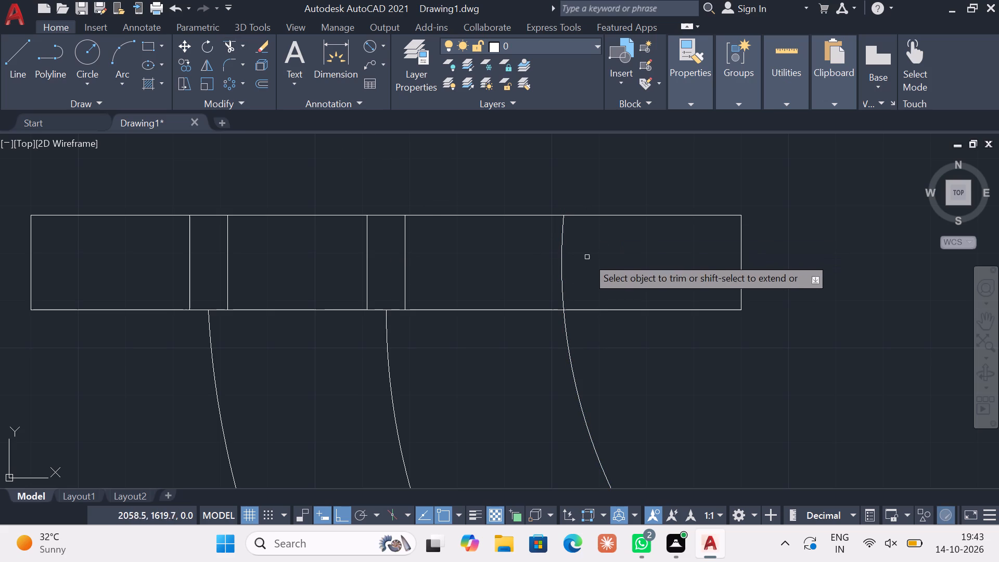
{"action": "left_click", "coordinate": [563, 269]}
{"action": "key", "text": "Escape"}
Draw a vertical centreline across the horizontal flange, from the centreline arc's end on the lower edge to the upper edge's midpoint.
{"action": "left_click", "coordinate": [14, 65]}
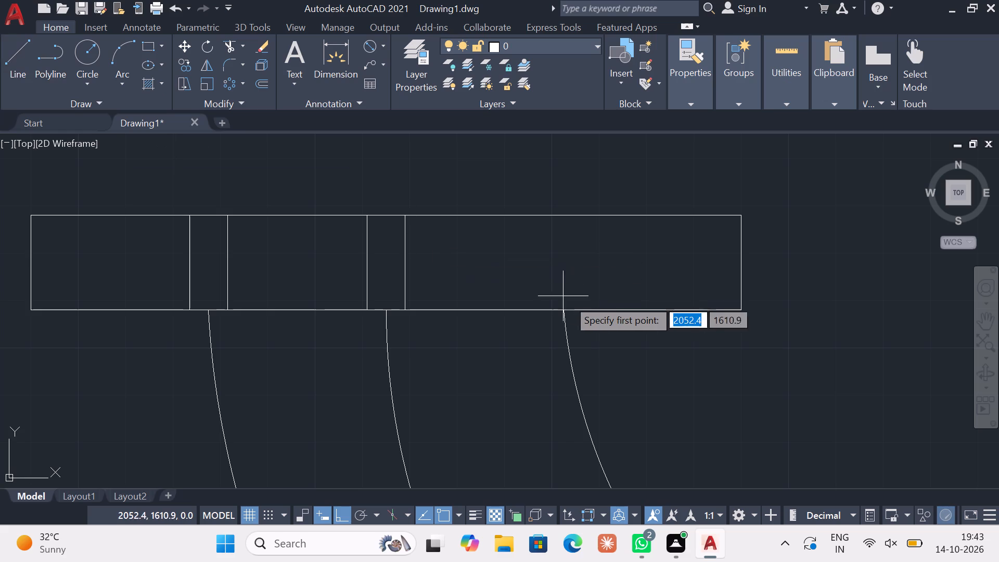
{"action": "left_click", "coordinate": [383, 311]}
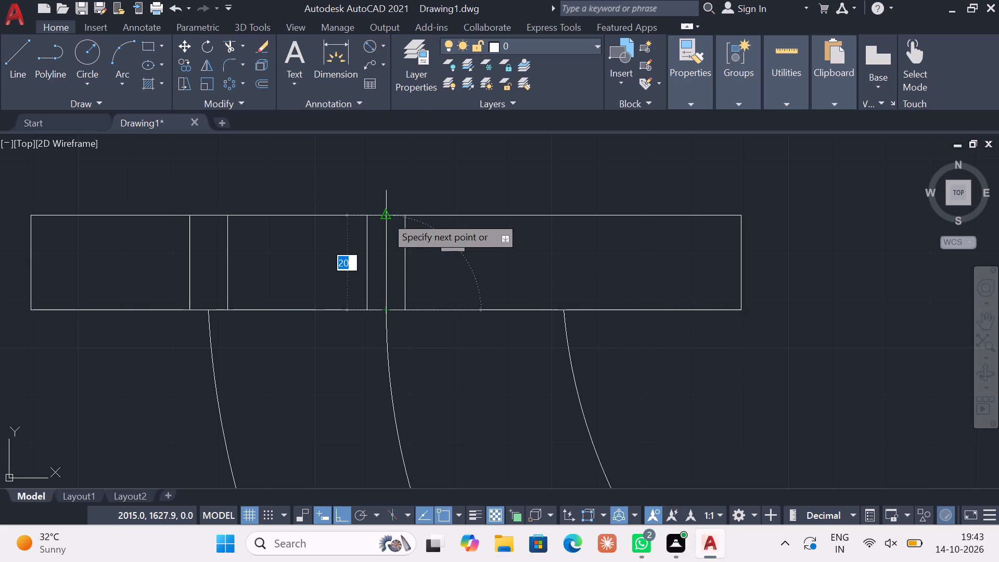
{"action": "left_click", "coordinate": [386, 214]}
{"action": "key", "text": "Escape"}
Draw two vertical centrelines across the horizontal flange, from the outer and inner bend arcs' ends up to the upper edge.
{"action": "left_click", "coordinate": [23, 66]}
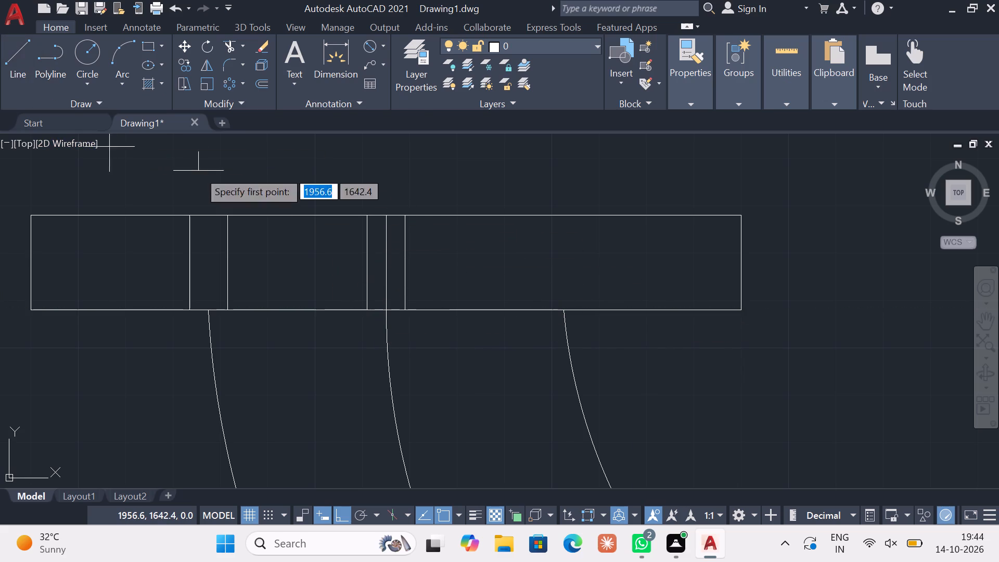
{"action": "left_click", "coordinate": [207, 308]}
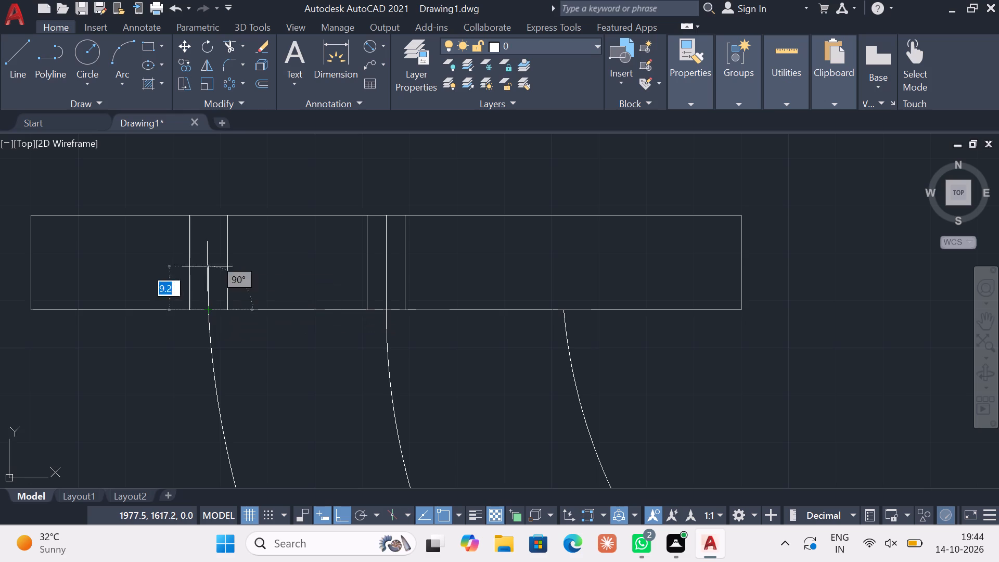
{"action": "left_click", "coordinate": [204, 215]}
{"action": "key", "text": "Escape"}
{"action": "left_click", "coordinate": [11, 72]}
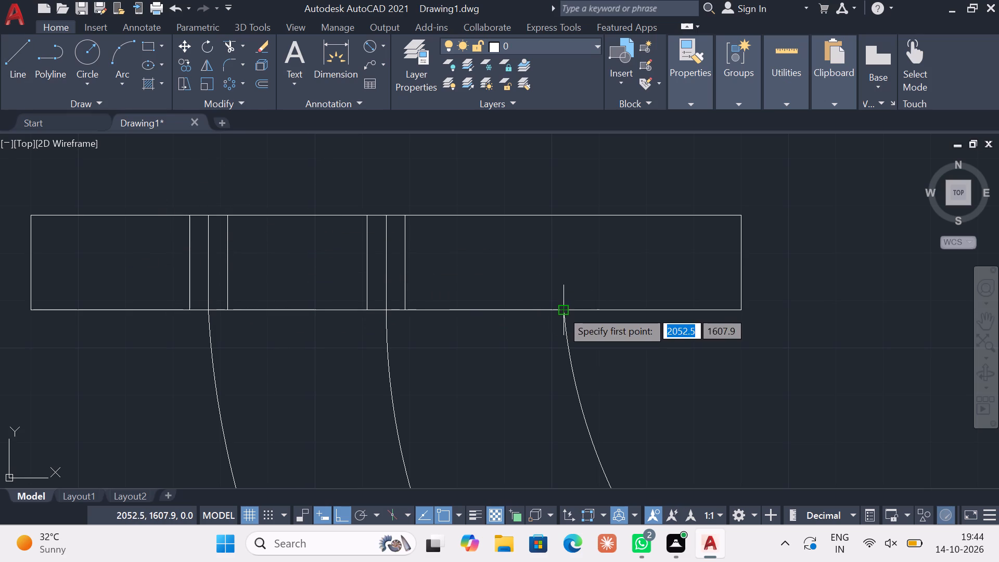
{"action": "left_click", "coordinate": [561, 310]}
{"action": "left_click", "coordinate": [568, 213]}
{"action": "key", "text": "Escape"}
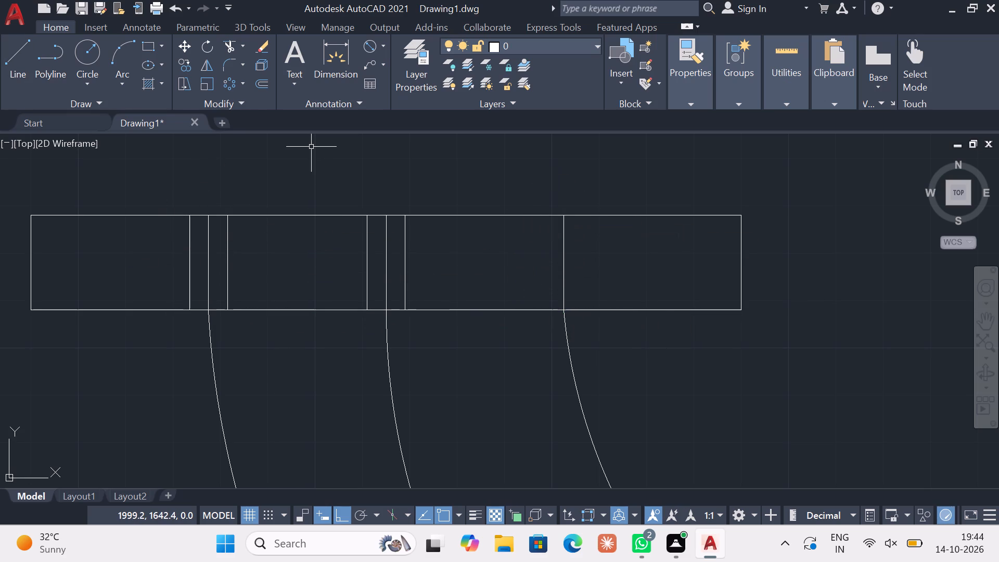
{"action": "key", "text": "Escape"}
Draw a vertical hole edge across the flange 4 units left of the inner arc's centreline, and delete the short offset segment.
{"action": "left_click", "coordinate": [17, 59]}
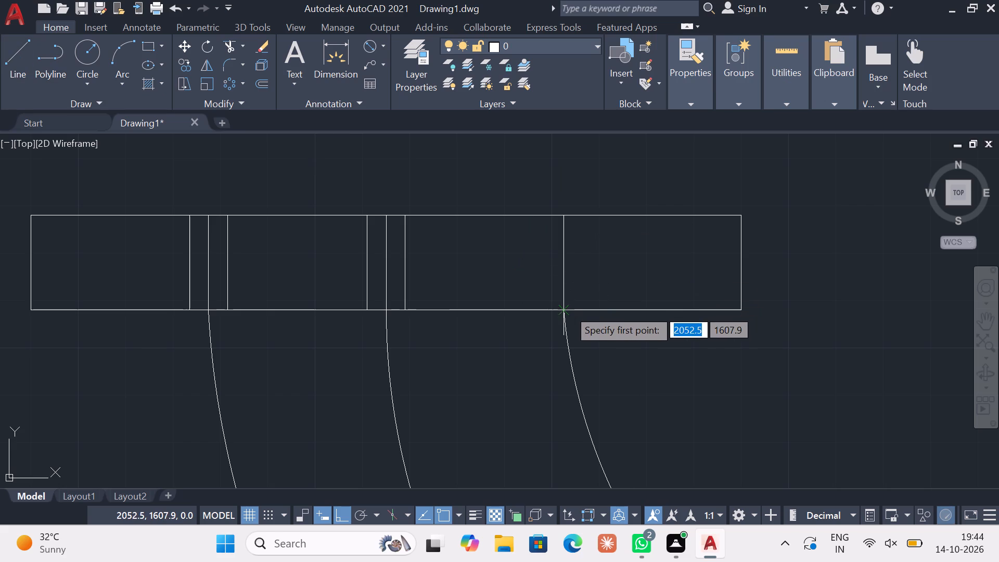
{"action": "left_click", "coordinate": [567, 310]}
{"action": "key", "text": "4"}
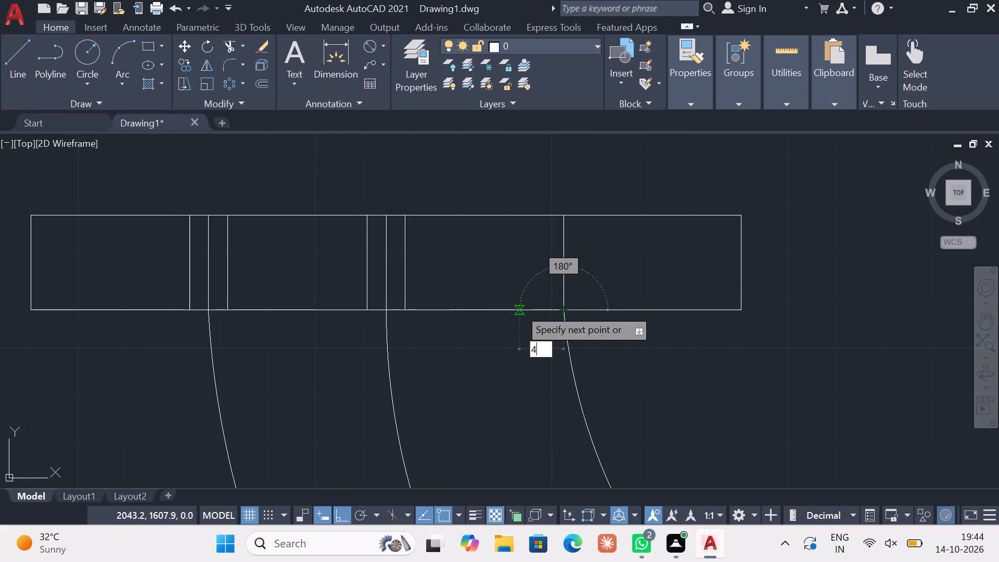
{"action": "key", "text": "Return"}
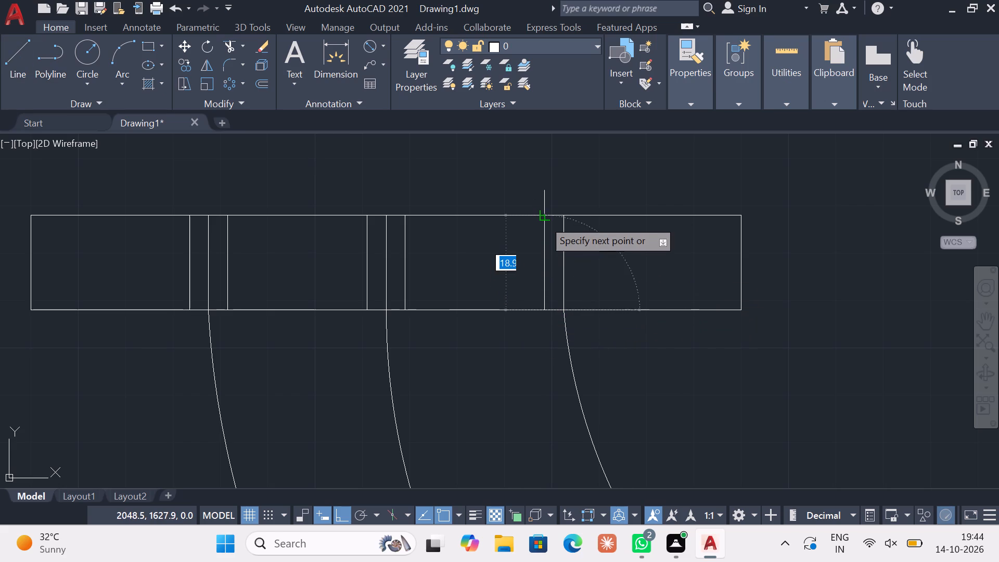
{"action": "left_click", "coordinate": [543, 218]}
{"action": "key", "text": "Escape"}
{"action": "scroll", "coordinate": [554, 293], "scroll_direction": "up", "scroll_amount": 1}
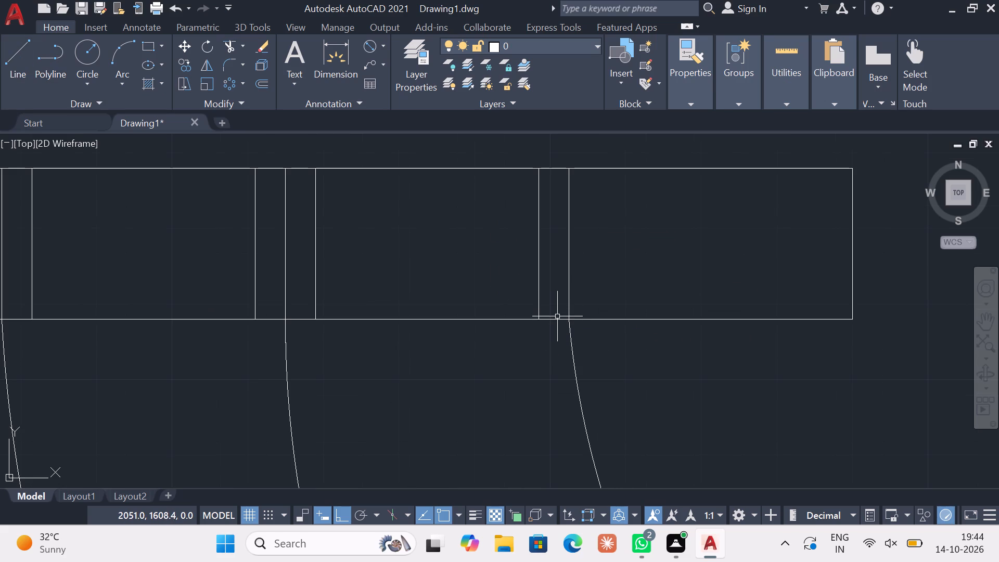
{"action": "left_click", "coordinate": [555, 324]}
{"action": "left_click", "coordinate": [550, 312]}
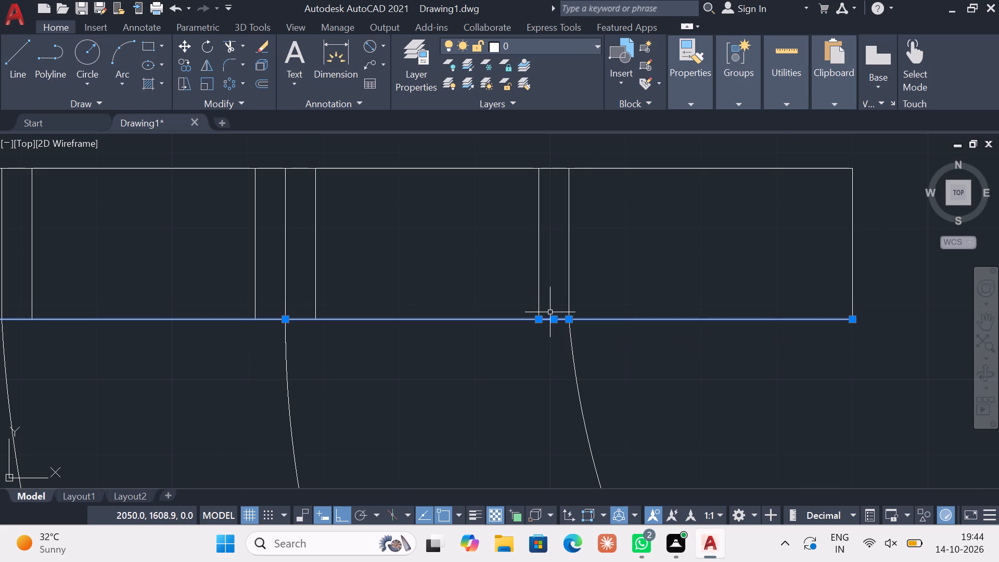
{"action": "key", "text": "Escape"}
{"action": "left_click", "coordinate": [559, 320]}
{"action": "key", "text": "Delete"}
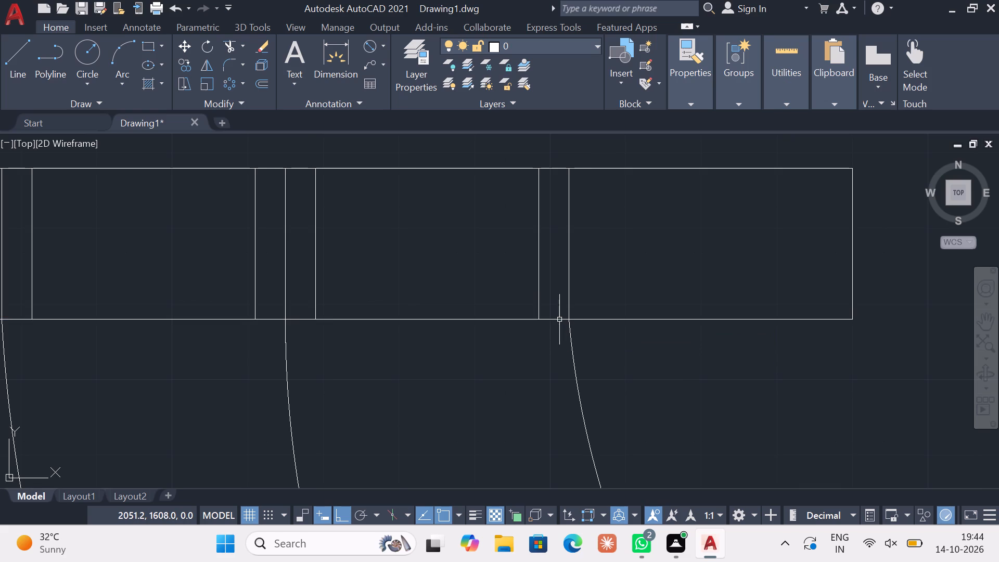
Draw a vertical hole edge across the flange 4 units right of the inner arc's centreline, and delete the short offset segment.
{"action": "left_click", "coordinate": [19, 74]}
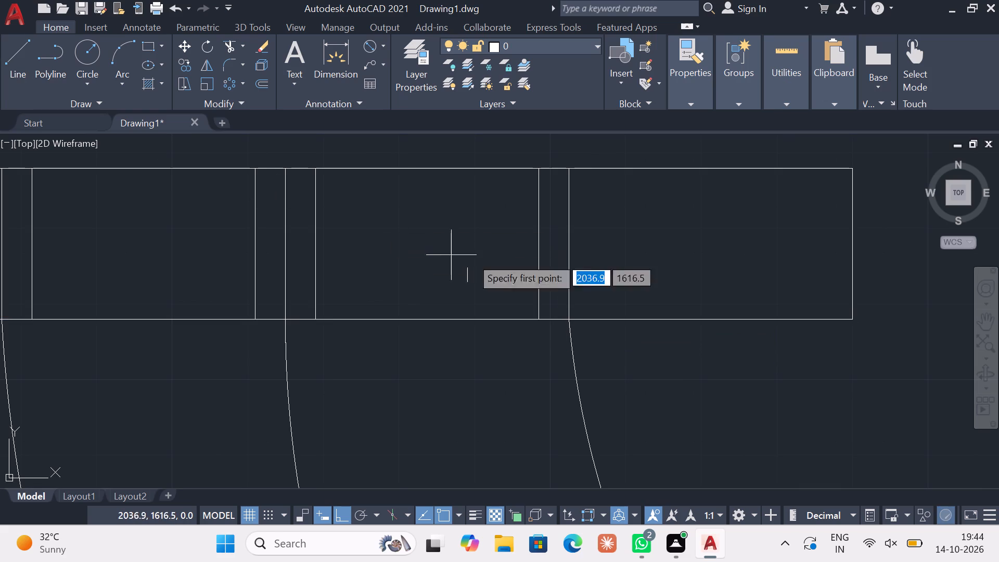
{"action": "left_click", "coordinate": [568, 321]}
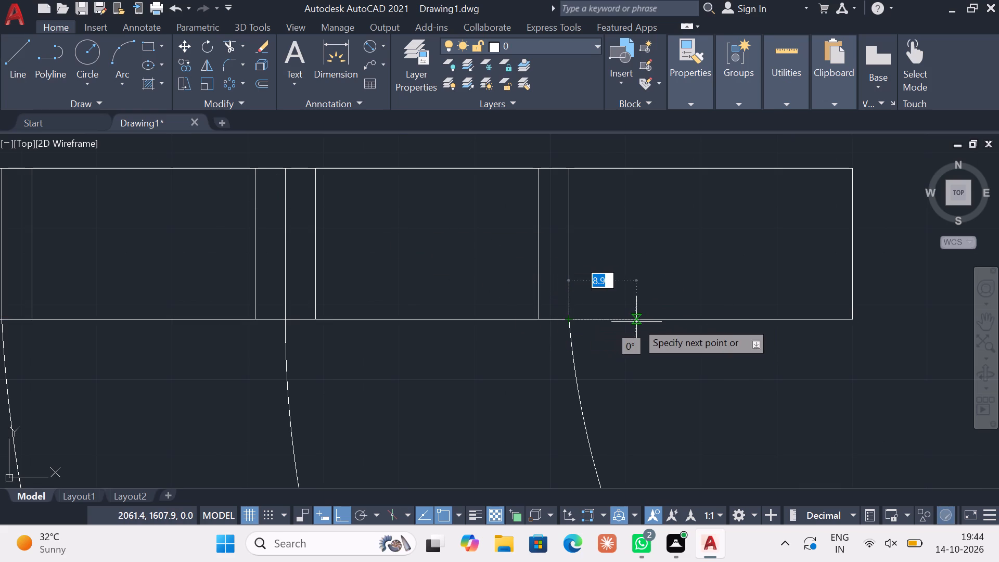
{"action": "key", "text": "4"}
{"action": "key", "text": "Return"}
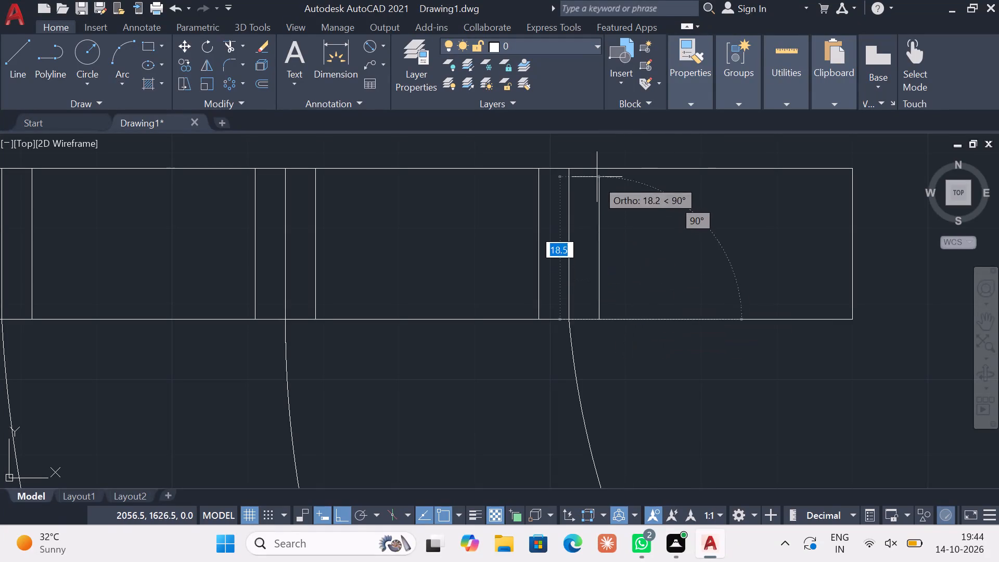
{"action": "left_click", "coordinate": [597, 169]}
{"action": "key", "text": "Escape"}
{"action": "left_click", "coordinate": [584, 322]}
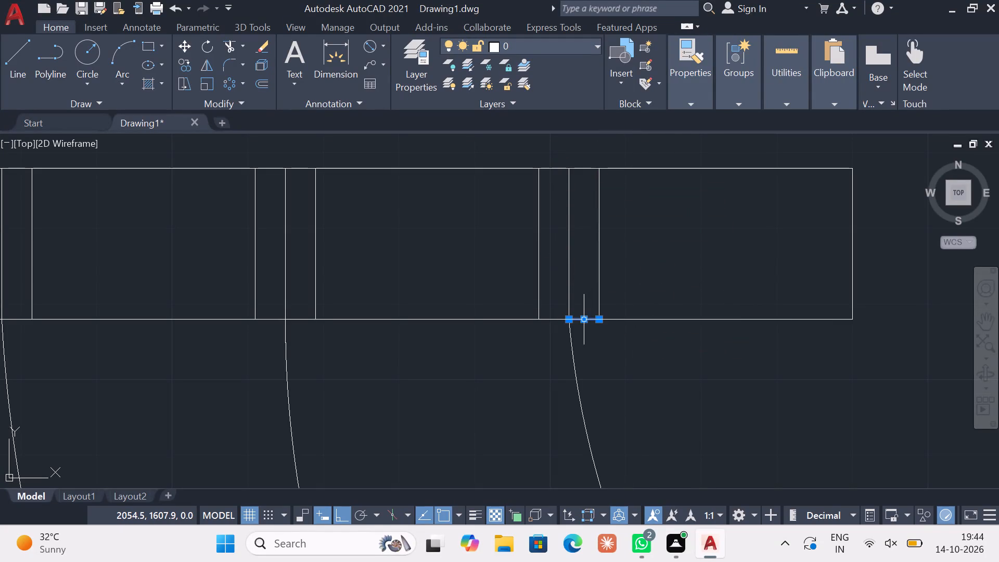
{"action": "key", "text": "Delete"}
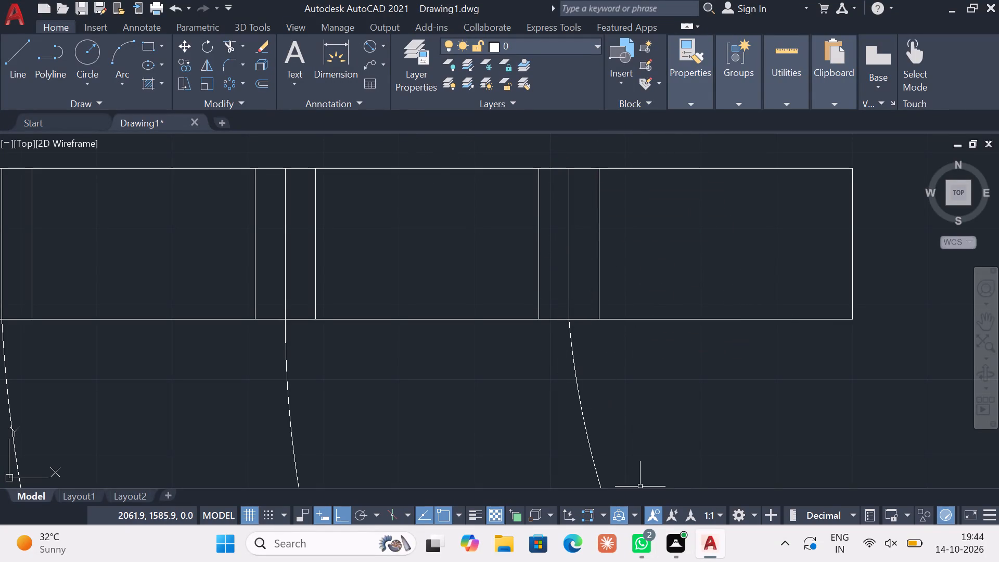
Draw a horizontal construction line from the midpoint of the horizontal flange's left end to beyond the vertical flange.
{"action": "scroll", "coordinate": [662, 411], "scroll_direction": "down", "scroll_amount": 1}
{"action": "key", "text": "Escape"}
{"action": "scroll", "coordinate": [644, 310], "scroll_direction": "down", "scroll_amount": 2}
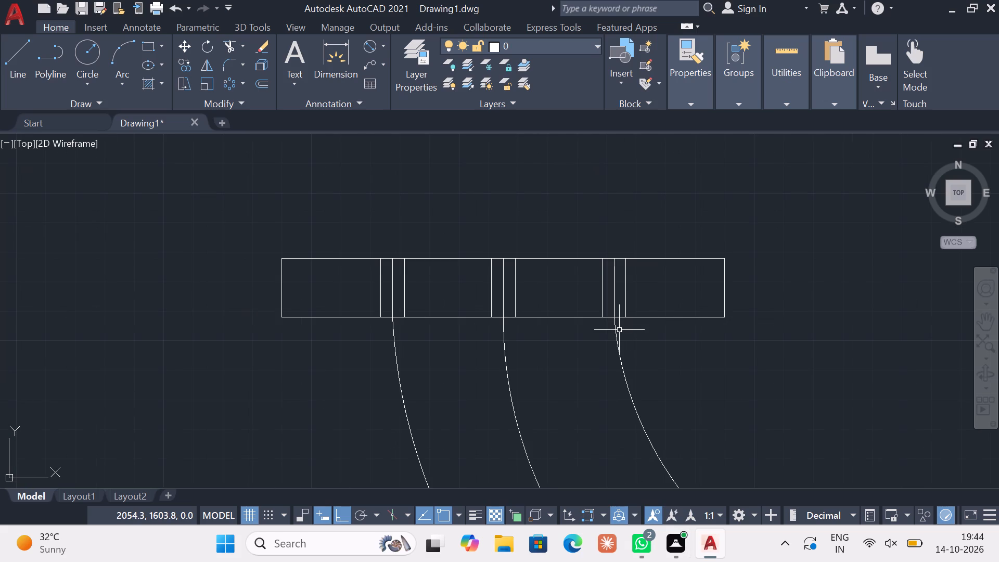
{"action": "middle_click_drag", "start_coordinate": [681, 353], "coordinate": [623, 301]}
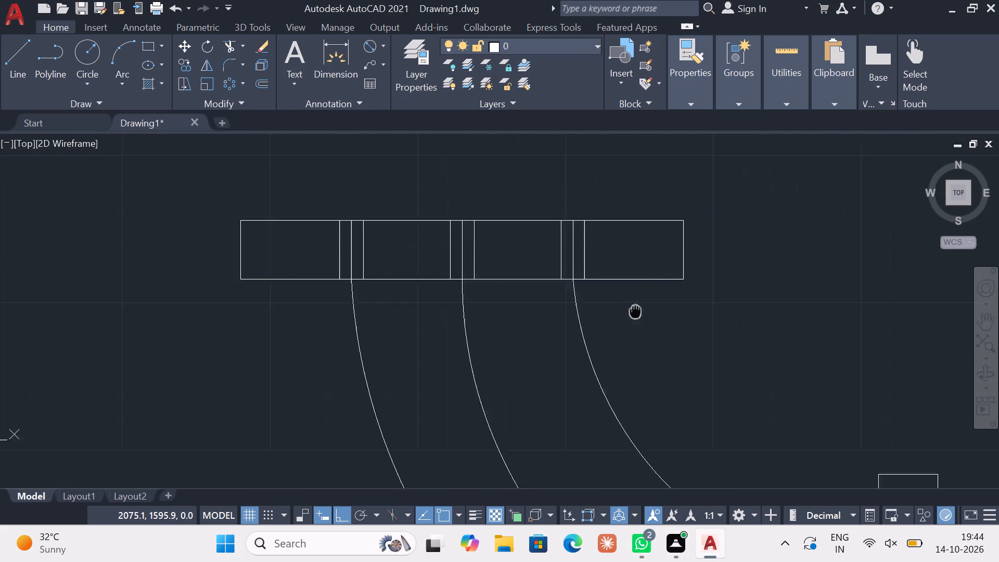
{"action": "middle_click_drag", "start_coordinate": [623, 301], "coordinate": [553, 256]}
{"action": "scroll", "coordinate": [621, 342], "scroll_direction": "down", "scroll_amount": 1}
{"action": "middle_click_drag", "start_coordinate": [588, 335], "coordinate": [561, 290]}
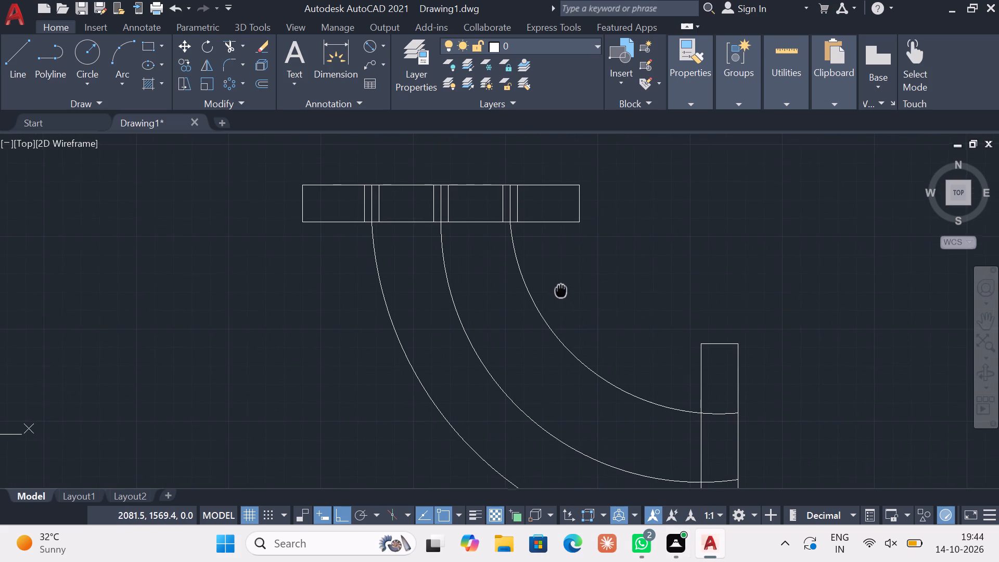
{"action": "left_click", "coordinate": [92, 56]}
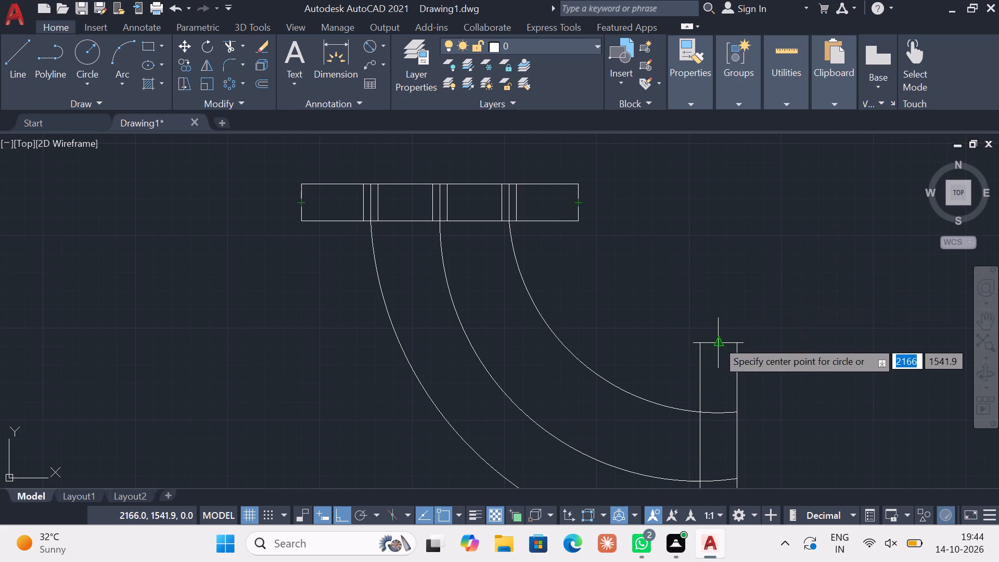
{"action": "key", "text": "Escape"}
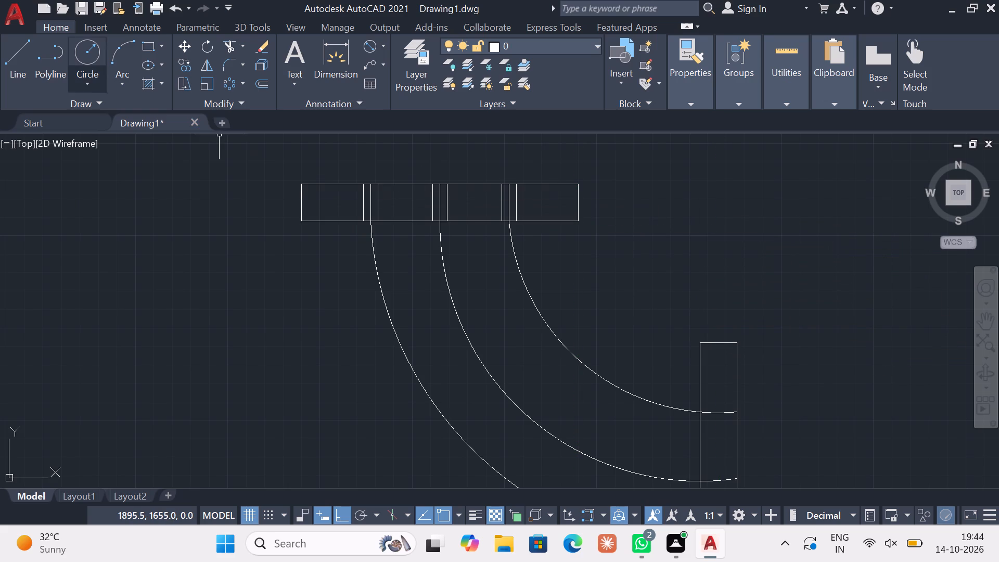
{"action": "left_click", "coordinate": [10, 62]}
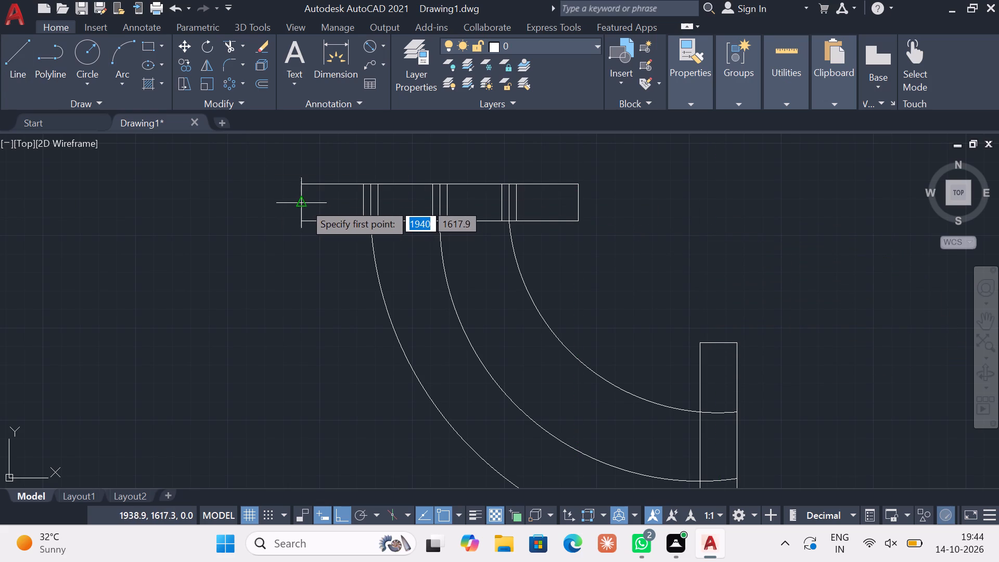
{"action": "left_click", "coordinate": [304, 203]}
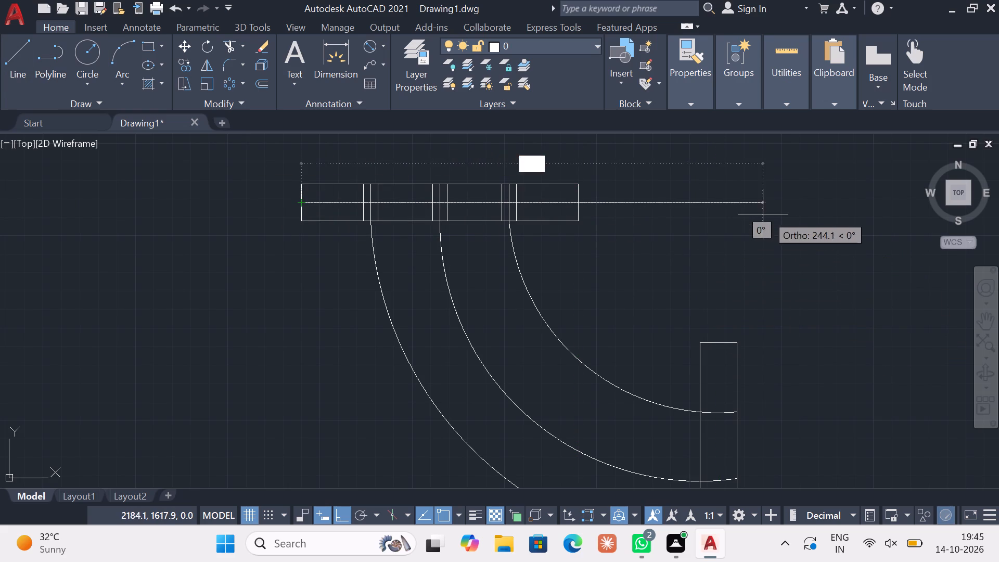
{"action": "left_click", "coordinate": [786, 214]}
{"action": "key", "text": "Escape"}
Draw a vertical construction line from the midpoint of the vertical flange's top edge up across the horizontal construction line.
{"action": "key", "text": "space"}
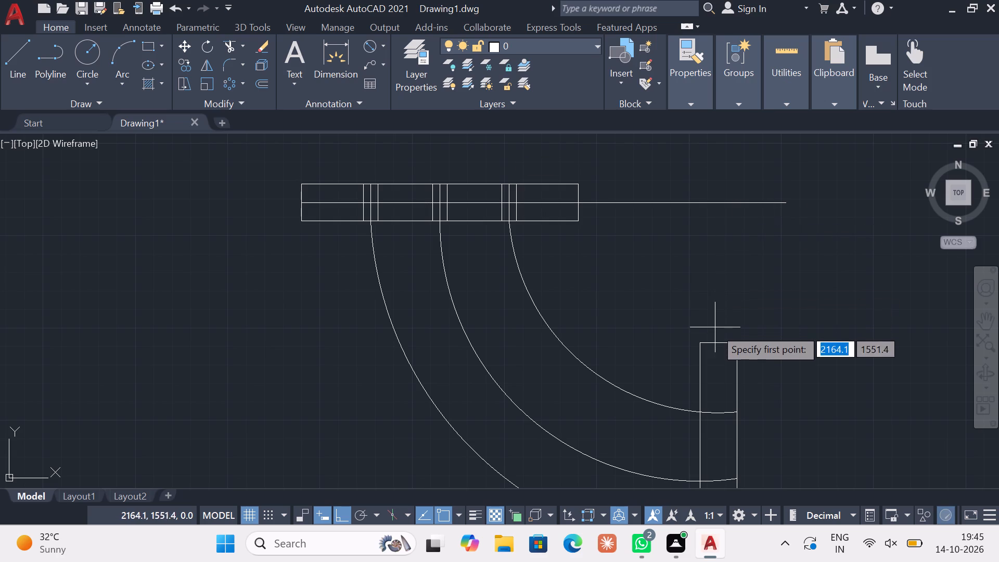
{"action": "left_click", "coordinate": [717, 342]}
{"action": "left_click", "coordinate": [702, 177]}
{"action": "key", "text": "Escape"}
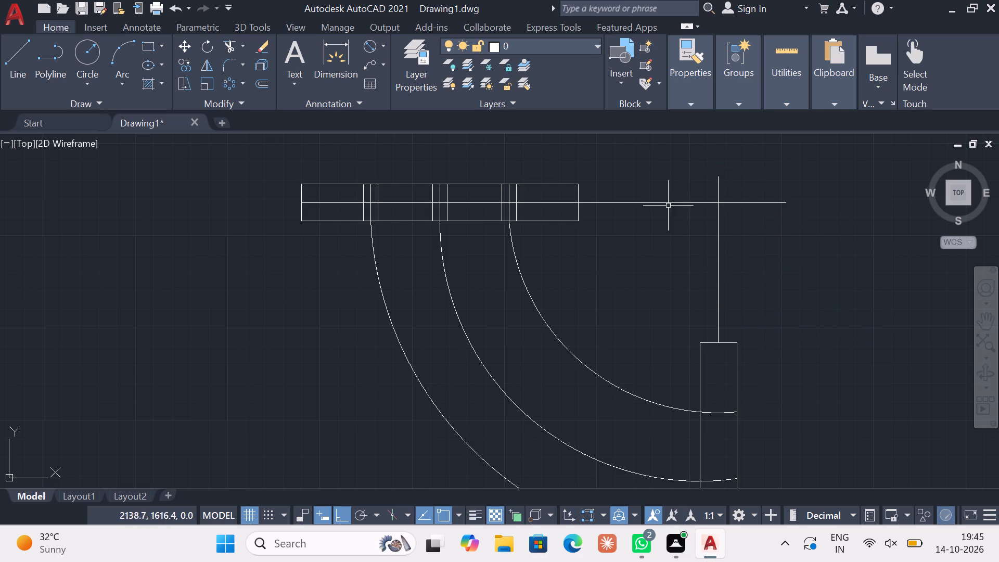
{"action": "key", "text": "Escape"}
{"action": "key", "text": "Escape"}
Draw a circle centred on the construction lines' intersection through the inner arc's left hole edge, and trim it to the bend between the flanges.
{"action": "left_click", "coordinate": [93, 57]}
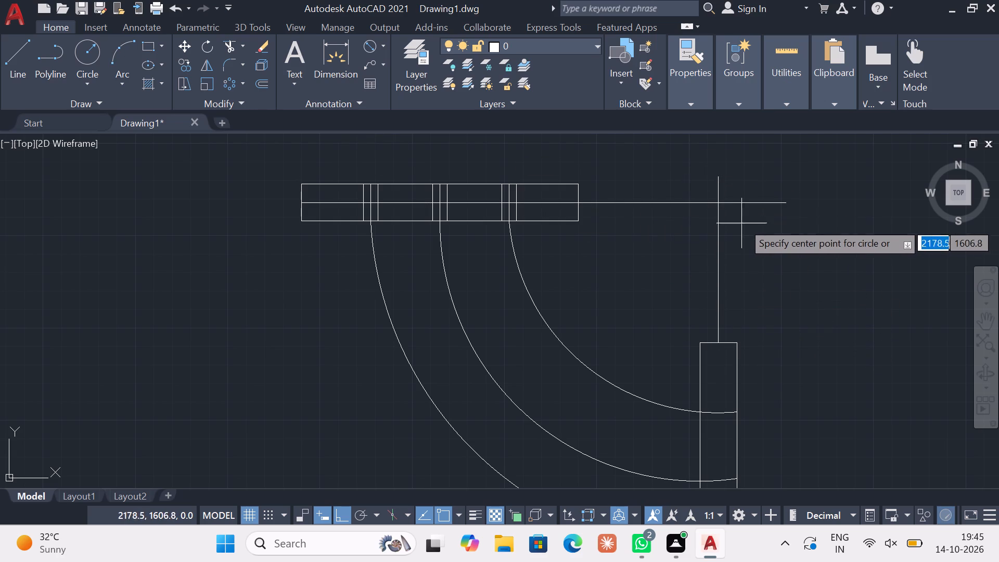
{"action": "left_click", "coordinate": [715, 206]}
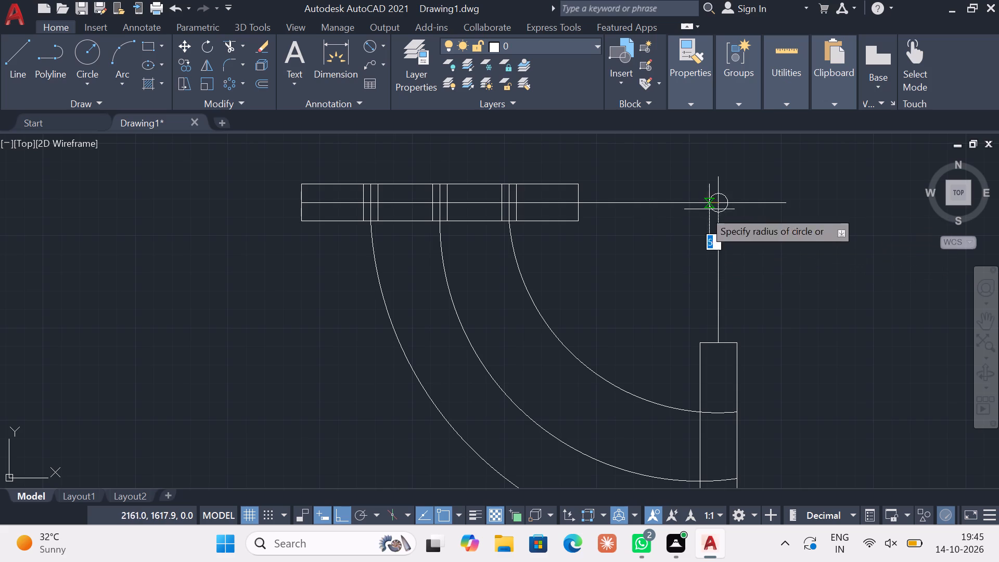
{"action": "left_click", "coordinate": [498, 221]}
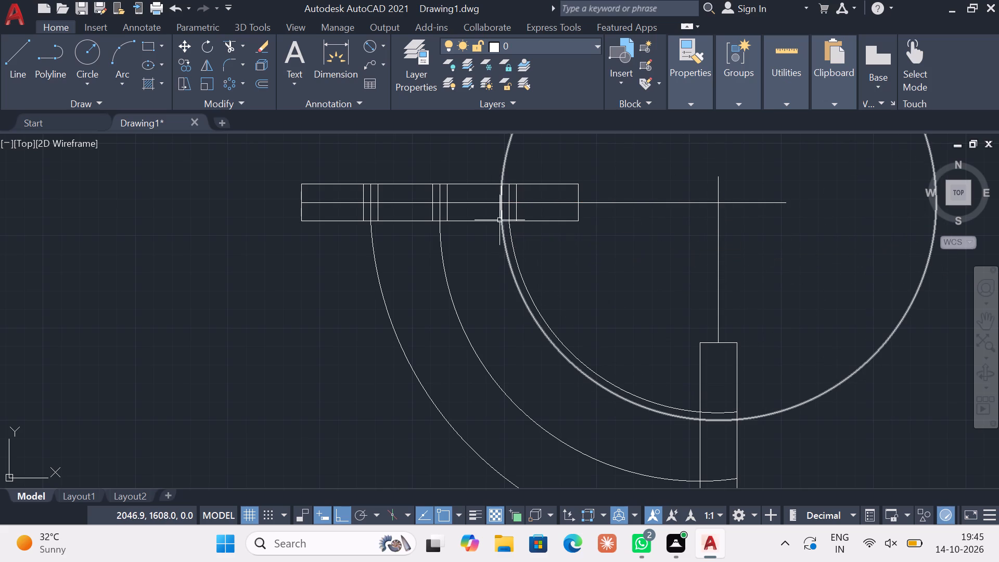
{"action": "left_click", "coordinate": [228, 48]}
{"action": "left_click", "coordinate": [507, 164]}
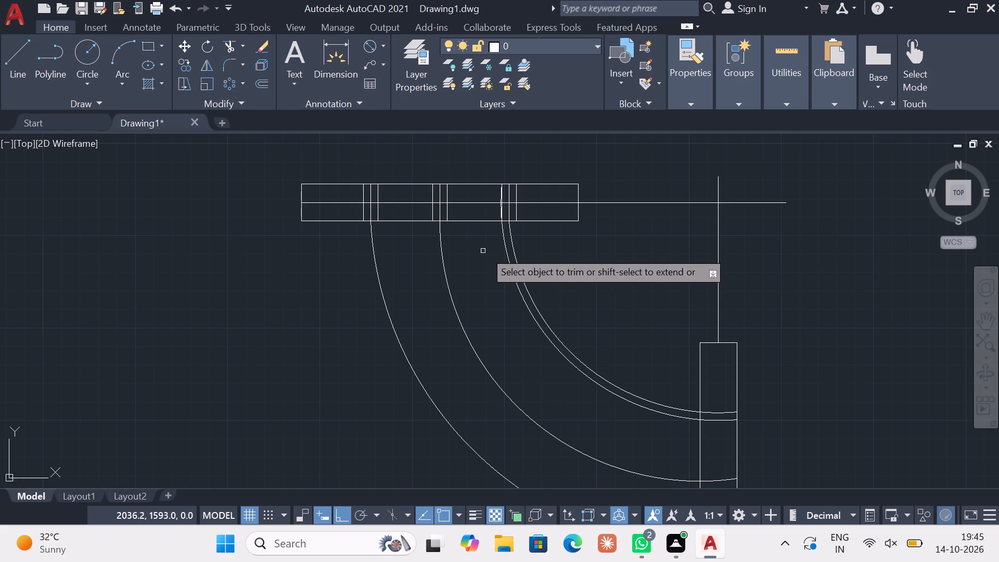
{"action": "key", "text": "Escape"}
{"action": "key", "text": "Escape"}
Draw a concentric circle of about 192.5 radius through the outer arc's left hole edge, and trim it to the bend between the flanges.
{"action": "left_click", "coordinate": [89, 57]}
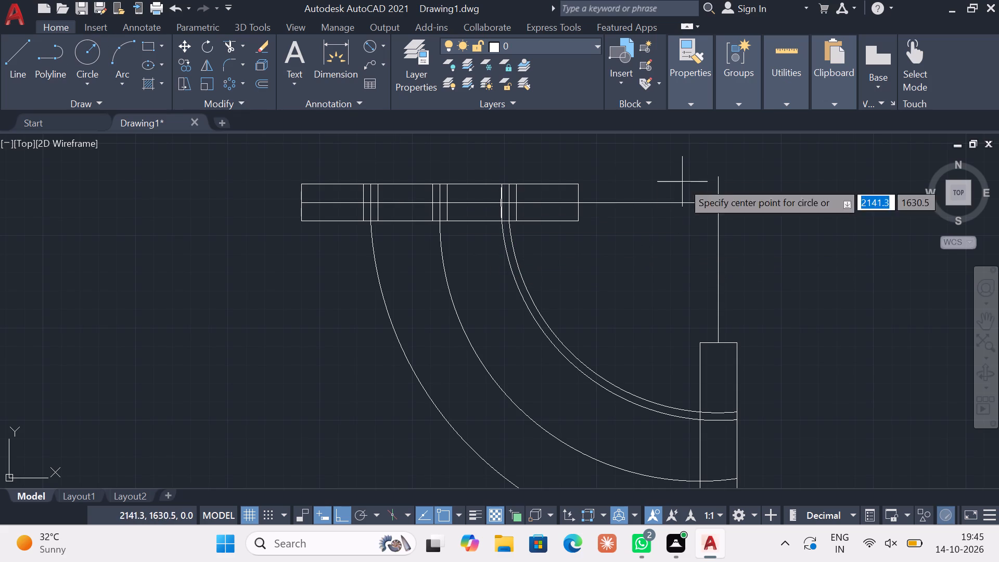
{"action": "left_click", "coordinate": [722, 203]}
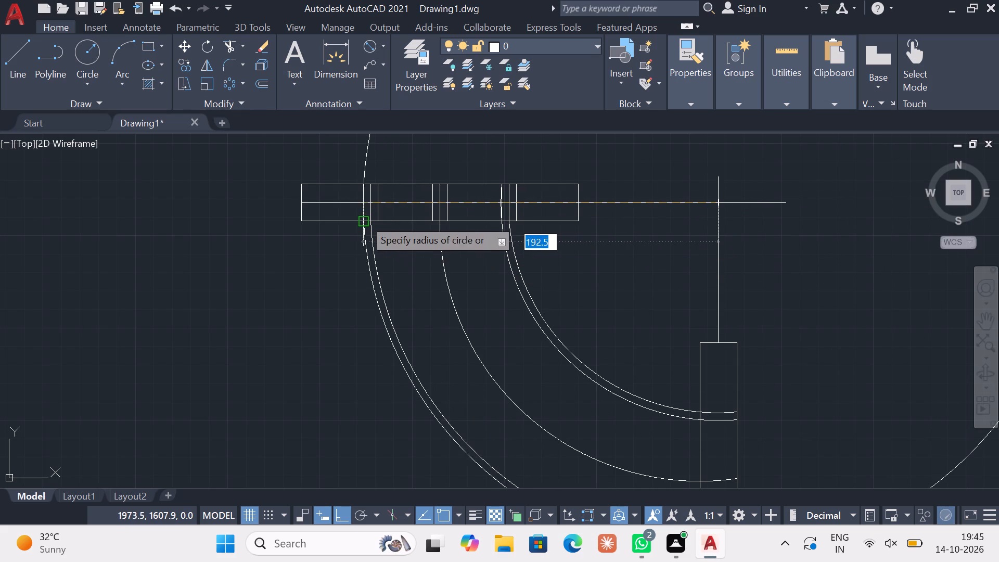
{"action": "left_click", "coordinate": [364, 219]}
{"action": "key", "text": "Escape"}
{"action": "key", "text": "Escape"}
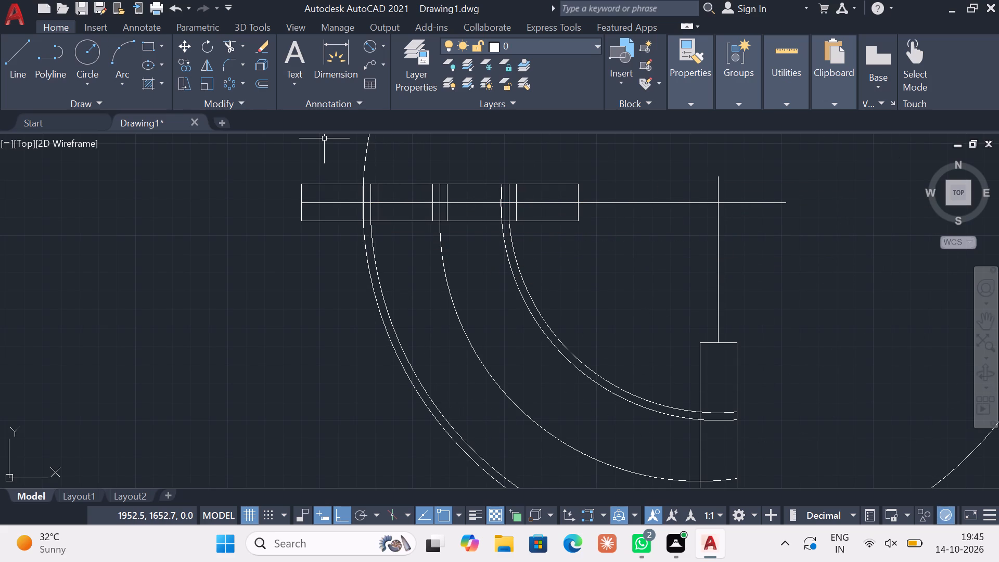
{"action": "left_click", "coordinate": [230, 52]}
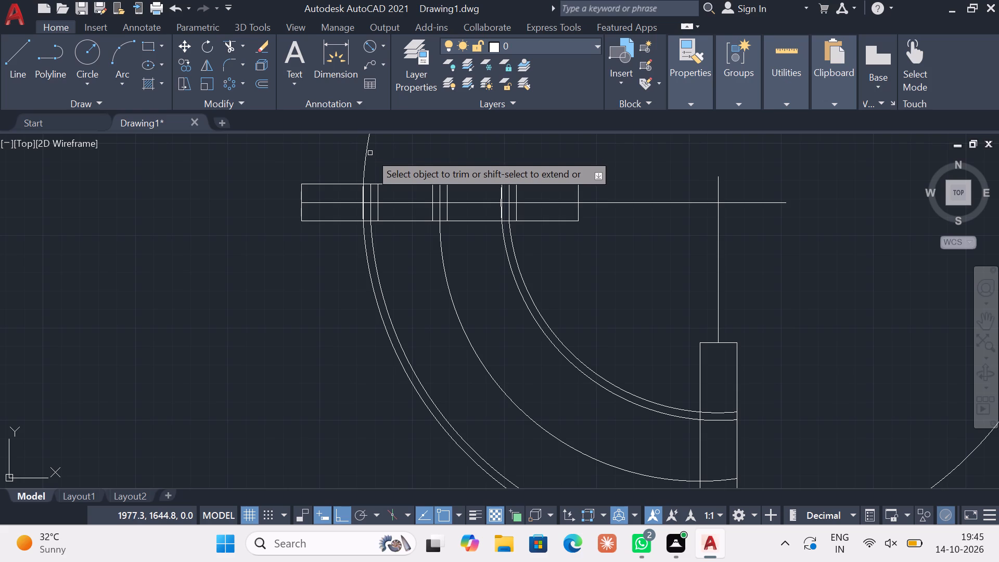
{"action": "left_click", "coordinate": [367, 157]}
{"action": "key", "text": "Escape"}
Delete the horizontal construction line running through the horizontal flange.
{"action": "scroll", "coordinate": [362, 198], "scroll_direction": "up", "scroll_amount": 1}
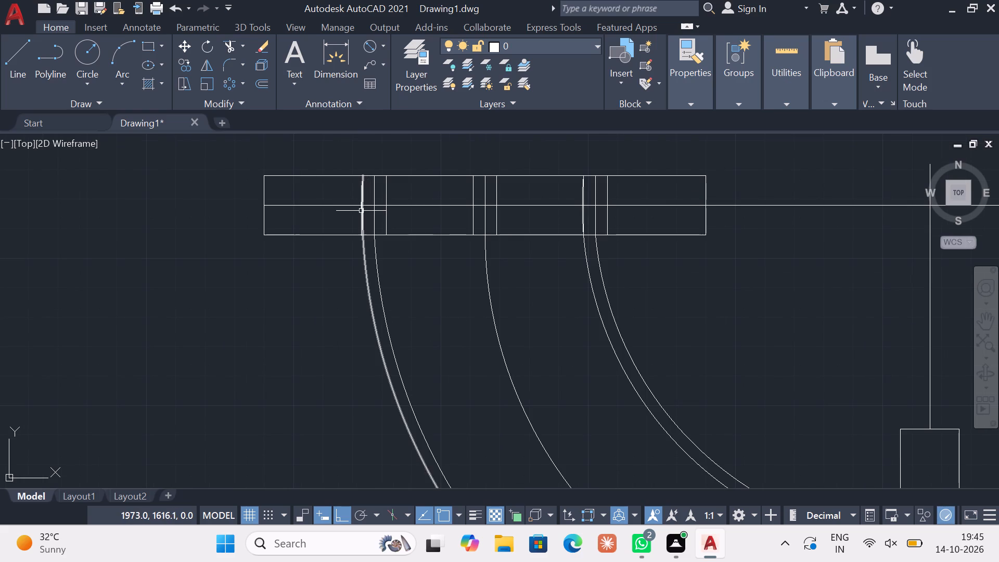
{"action": "left_click", "coordinate": [361, 211]}
{"action": "key", "text": "Escape"}
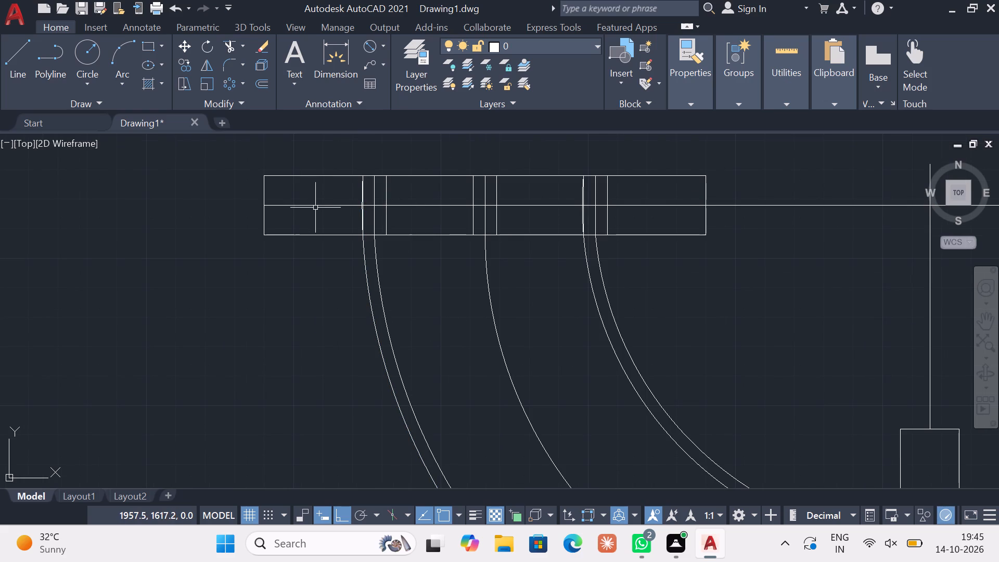
{"action": "left_click", "coordinate": [317, 215]}
{"action": "left_click", "coordinate": [301, 201]}
{"action": "key", "text": "Delete"}
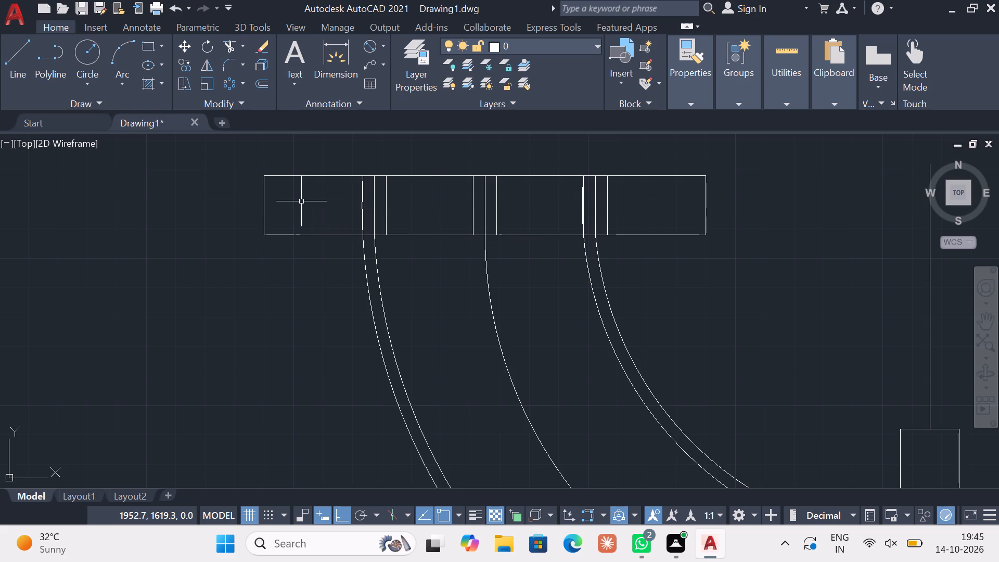
Delete the straight left edge lines of the left and right line groups in the horizontal flange, where the bend arcs cross it.
{"action": "left_click", "coordinate": [336, 200]}
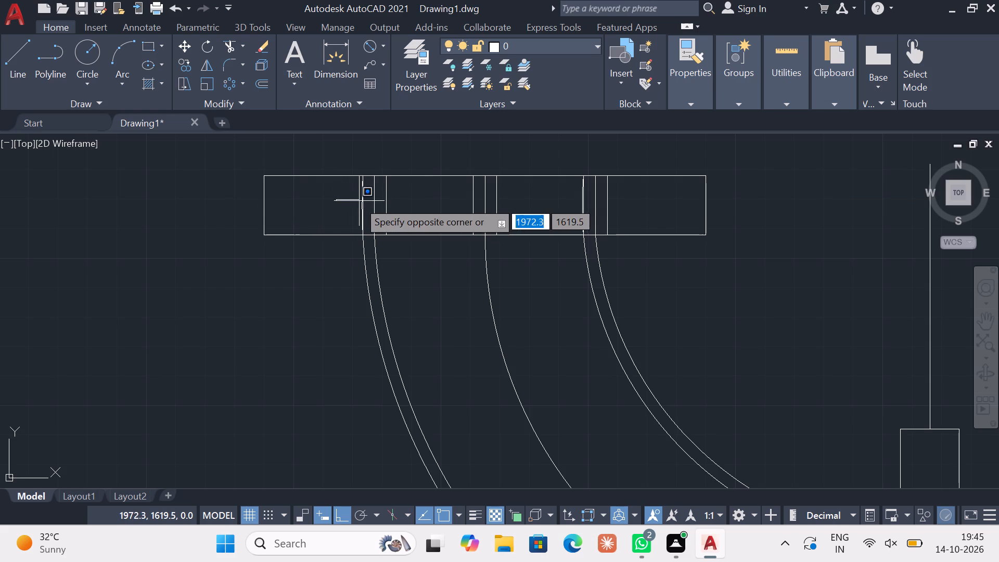
{"action": "key", "text": "Escape"}
{"action": "left_click", "coordinate": [290, 145]}
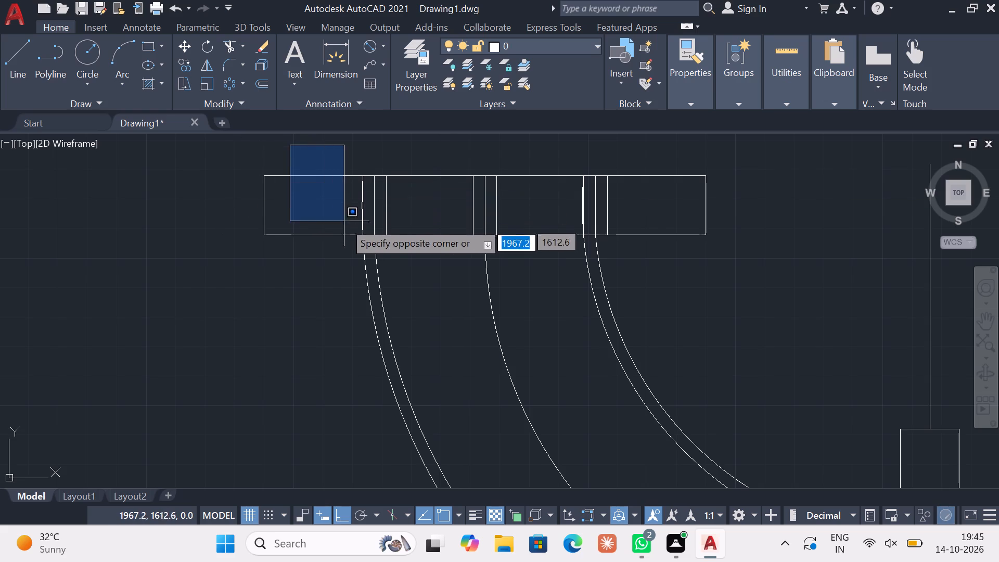
{"action": "left_click", "coordinate": [368, 245]}
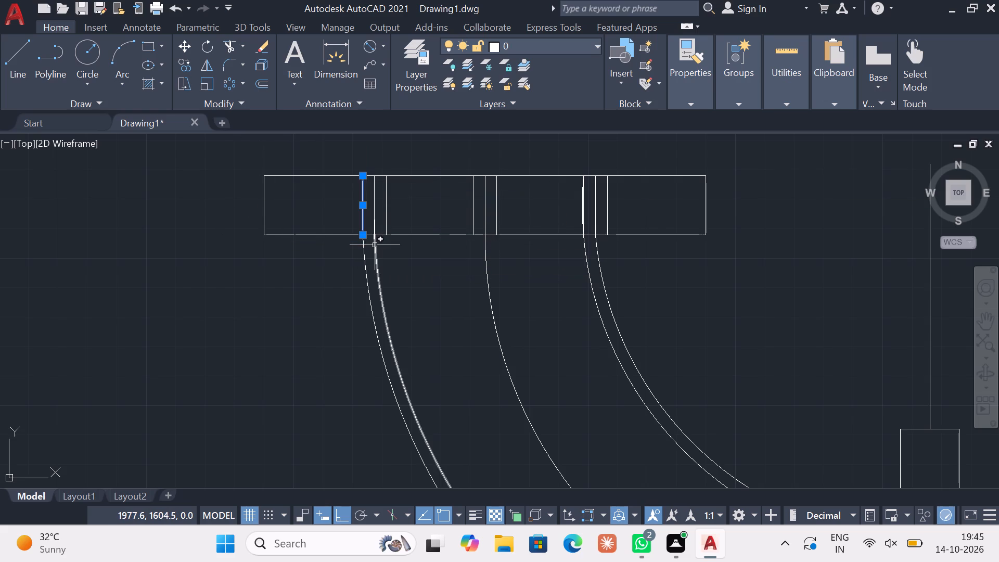
{"action": "key", "text": "Delete"}
{"action": "left_click", "coordinate": [537, 165]}
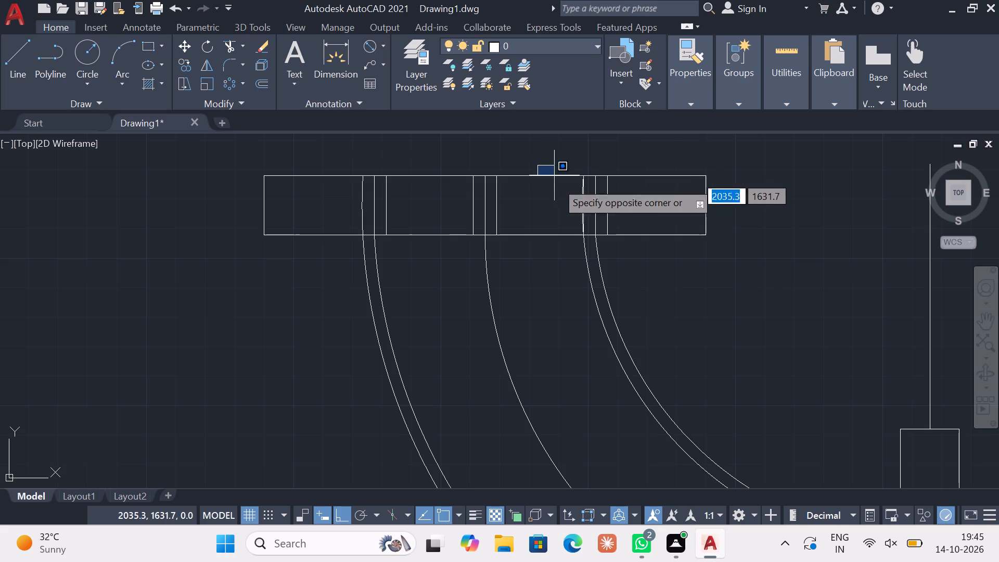
{"action": "left_click", "coordinate": [590, 241]}
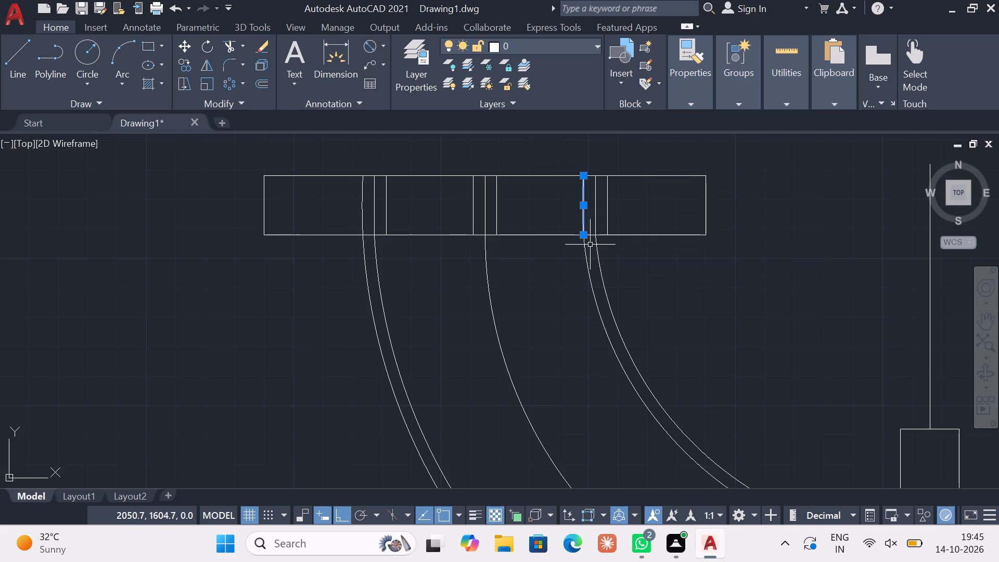
{"action": "key", "text": "Delete"}
Delete the vertical construction line above the vertical flange.
{"action": "middle_click_drag", "start_coordinate": [672, 248], "coordinate": [442, 217]}
{"action": "scroll", "coordinate": [430, 254], "scroll_direction": "down", "scroll_amount": 1}
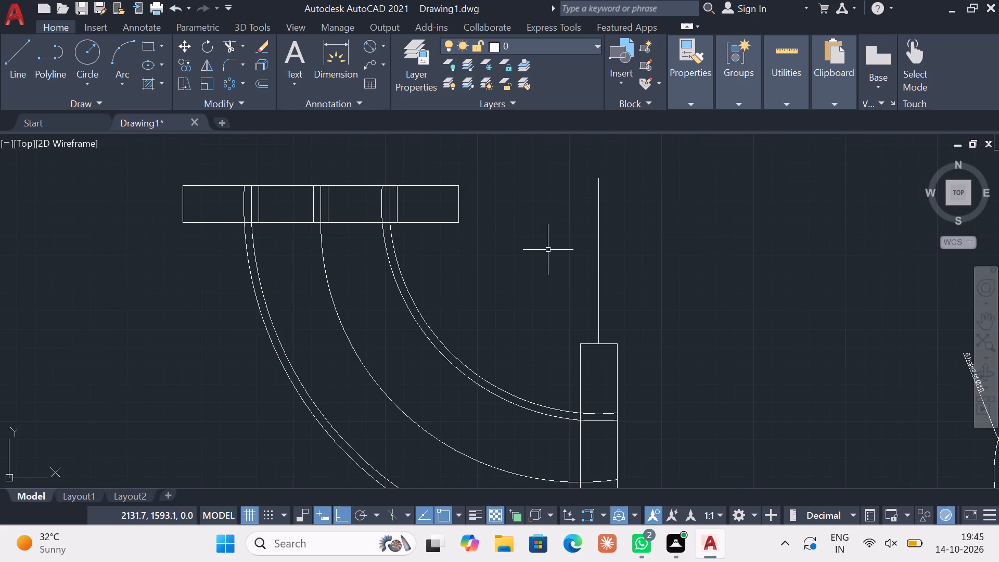
{"action": "left_click", "coordinate": [630, 277]}
{"action": "left_click", "coordinate": [560, 235]}
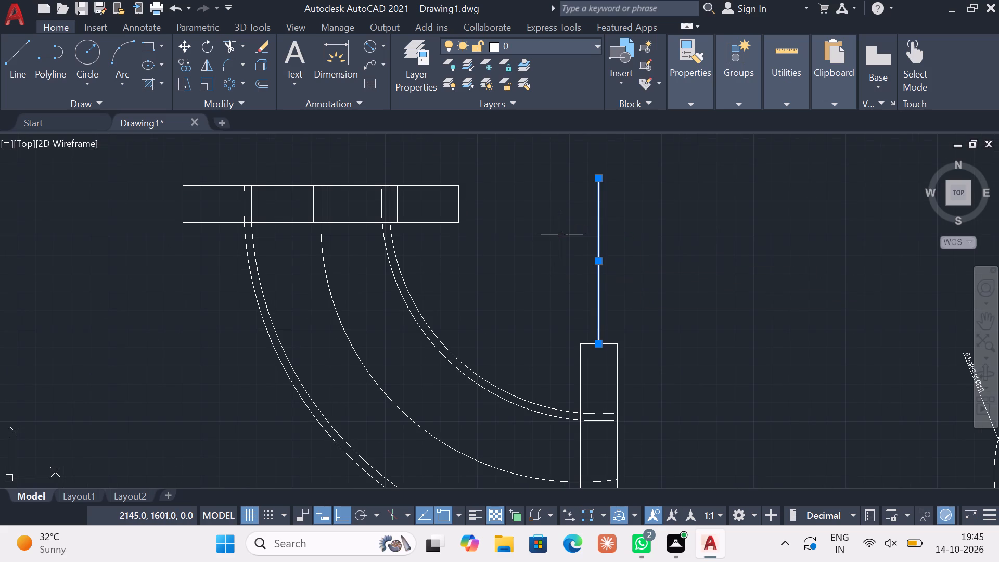
{"action": "key", "text": "Delete"}
Trim away all the bend arc portions that cross the inside of the vertical flange.
{"action": "middle_click_drag", "start_coordinate": [529, 287], "coordinate": [518, 180]}
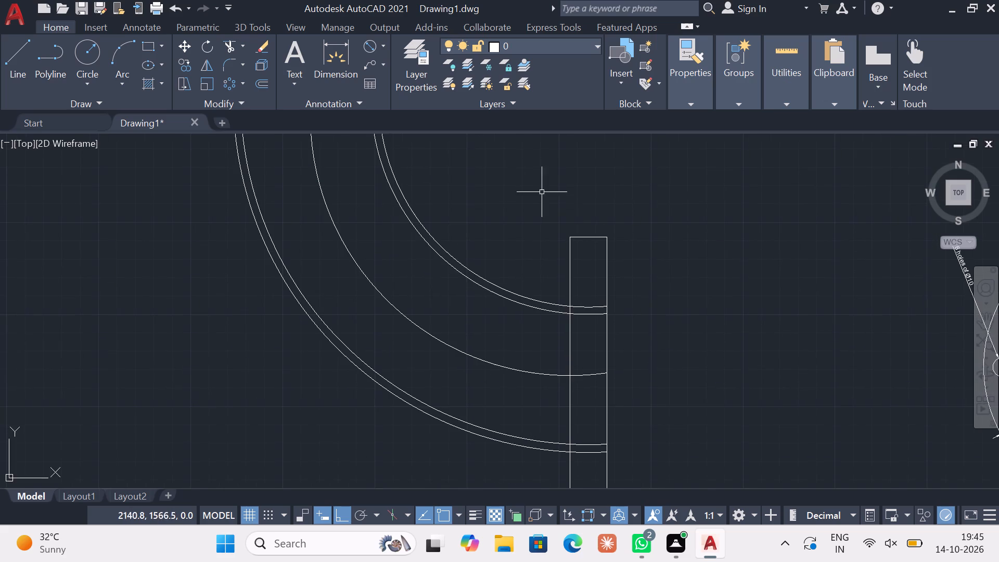
{"action": "middle_click_drag", "start_coordinate": [578, 235], "coordinate": [541, 173]}
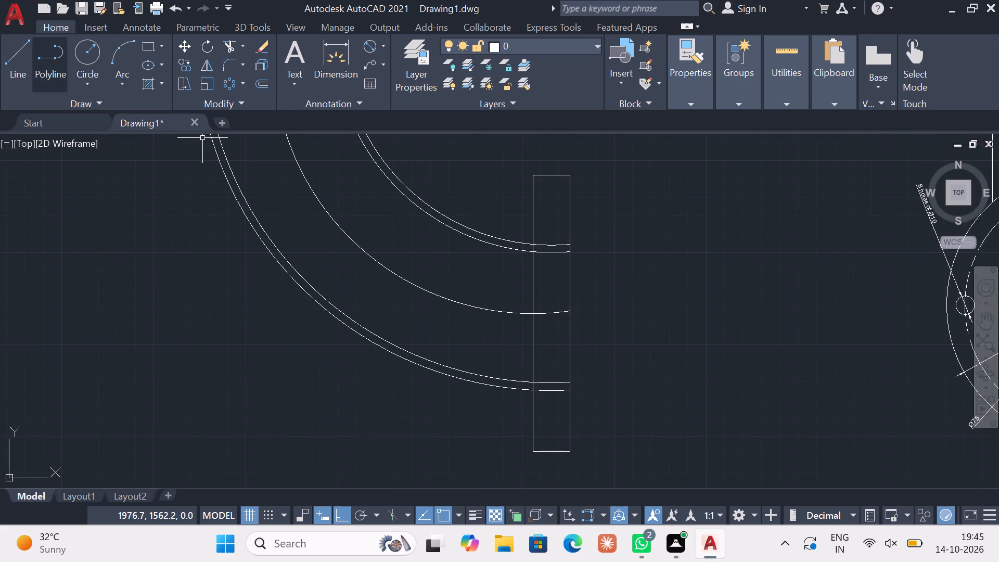
{"action": "key", "text": "Escape"}
{"action": "left_click", "coordinate": [226, 43]}
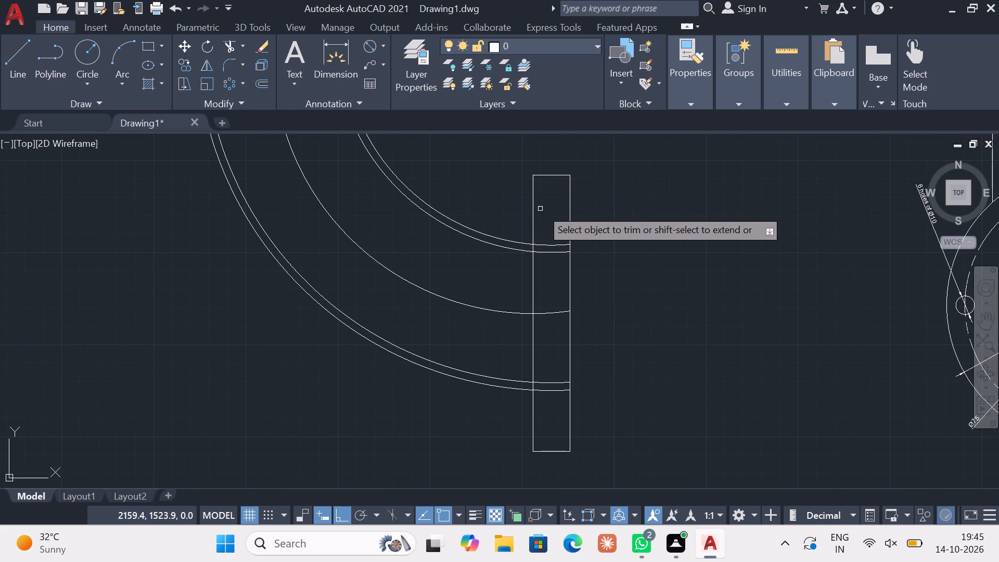
{"action": "left_click_drag", "start_coordinate": [551, 209], "coordinate": [552, 415]}
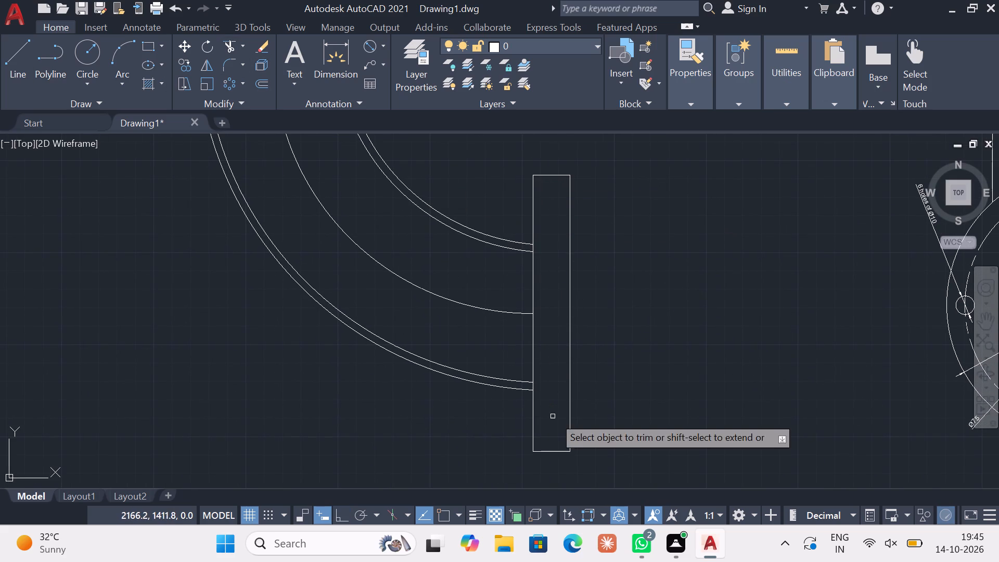
{"action": "key", "text": "Escape"}
{"action": "key", "text": "Escape"}
Draw three horizontal lines across the vertical flange's thickness from the ends of the innermost, middle and outermost bend arcs.
{"action": "left_click", "coordinate": [11, 63]}
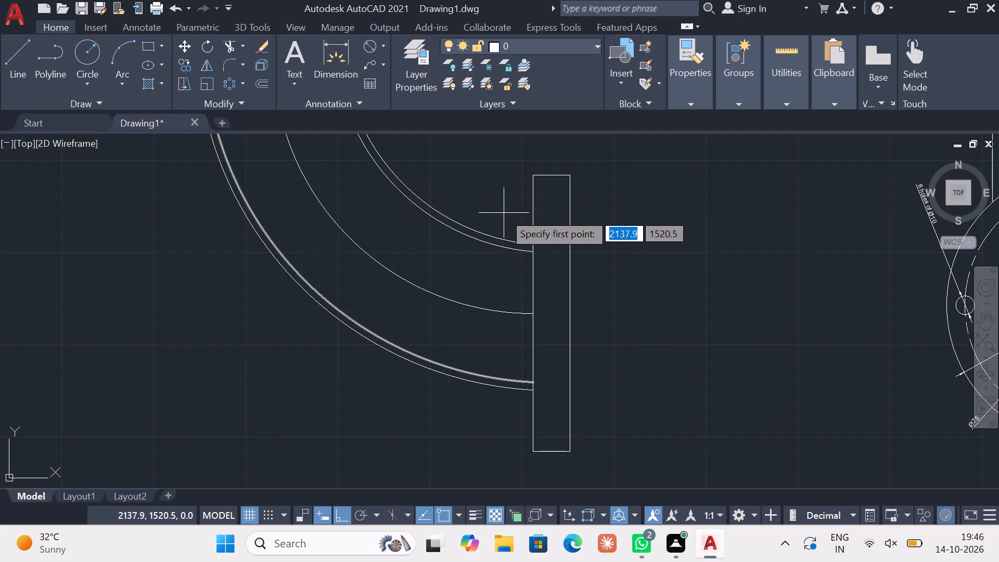
{"action": "scroll", "coordinate": [553, 241], "scroll_direction": "up", "scroll_amount": 2}
{"action": "left_click", "coordinate": [501, 250]}
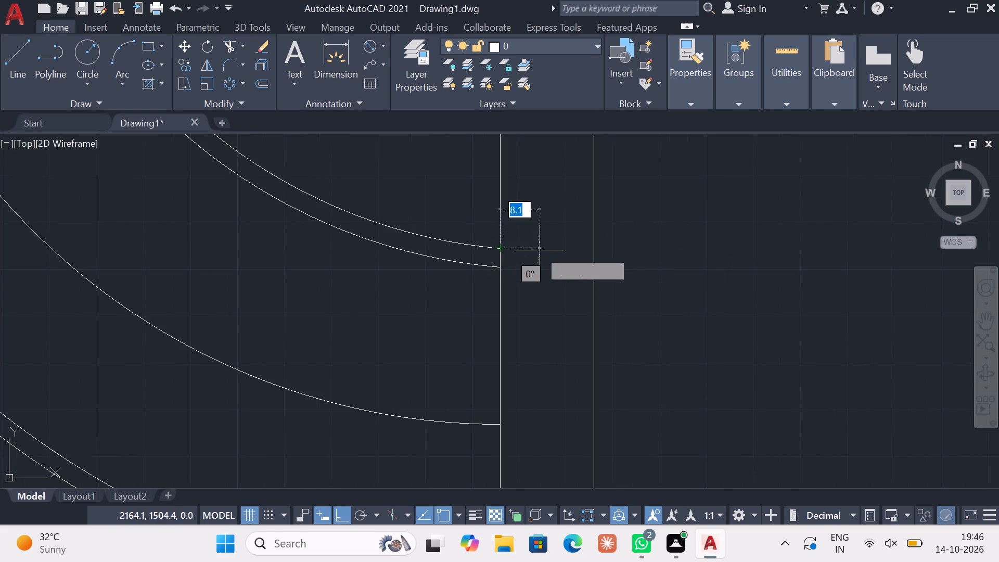
{"action": "left_click", "coordinate": [593, 251]}
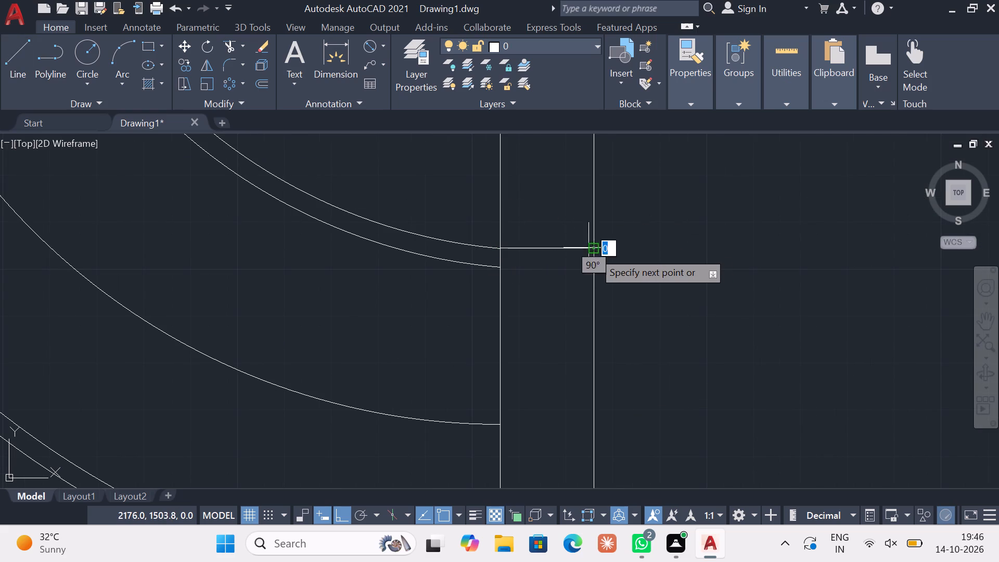
{"action": "key", "text": "Escape"}
{"action": "left_click", "coordinate": [27, 68]}
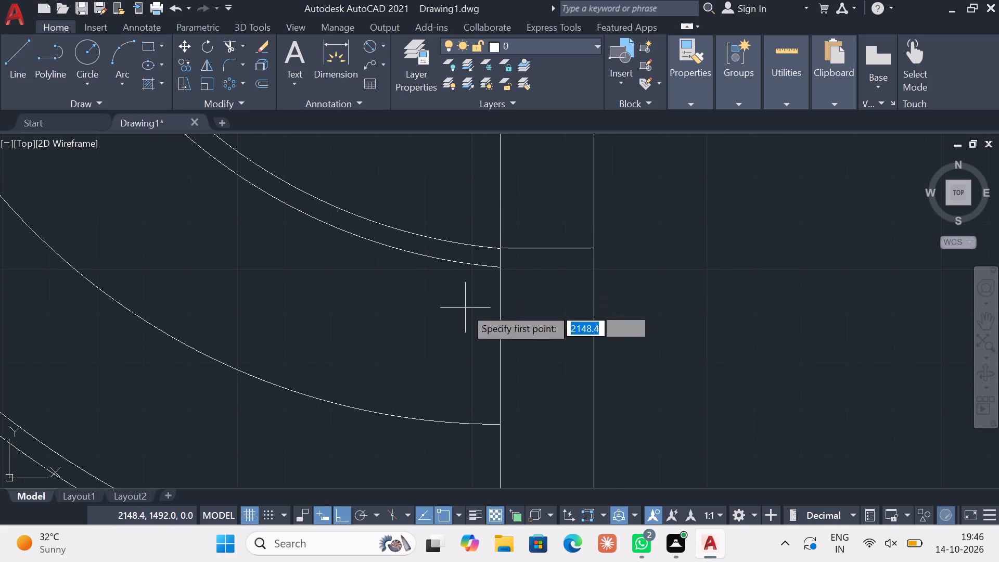
{"action": "left_click", "coordinate": [498, 420]}
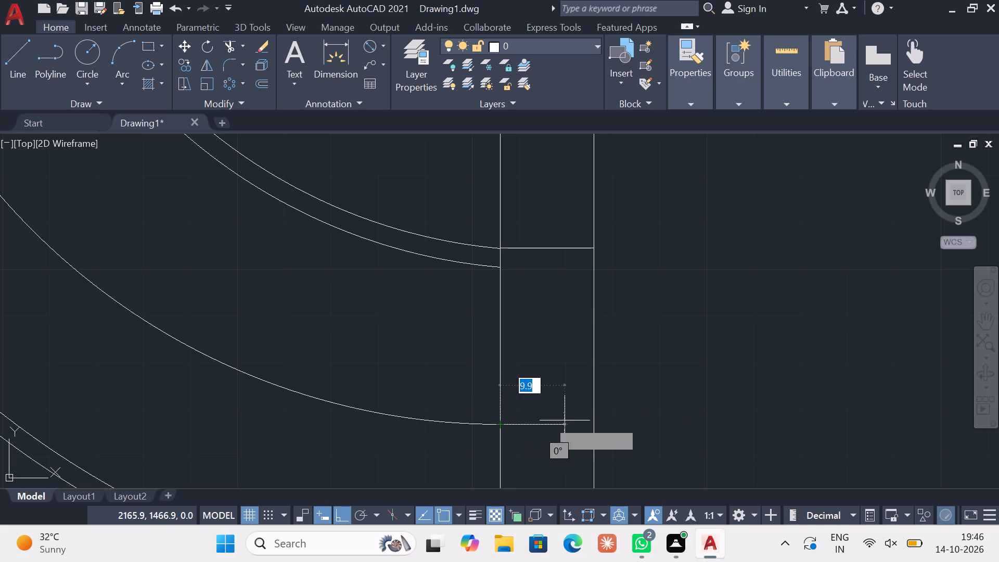
{"action": "left_click", "coordinate": [595, 426]}
{"action": "key", "text": "Escape"}
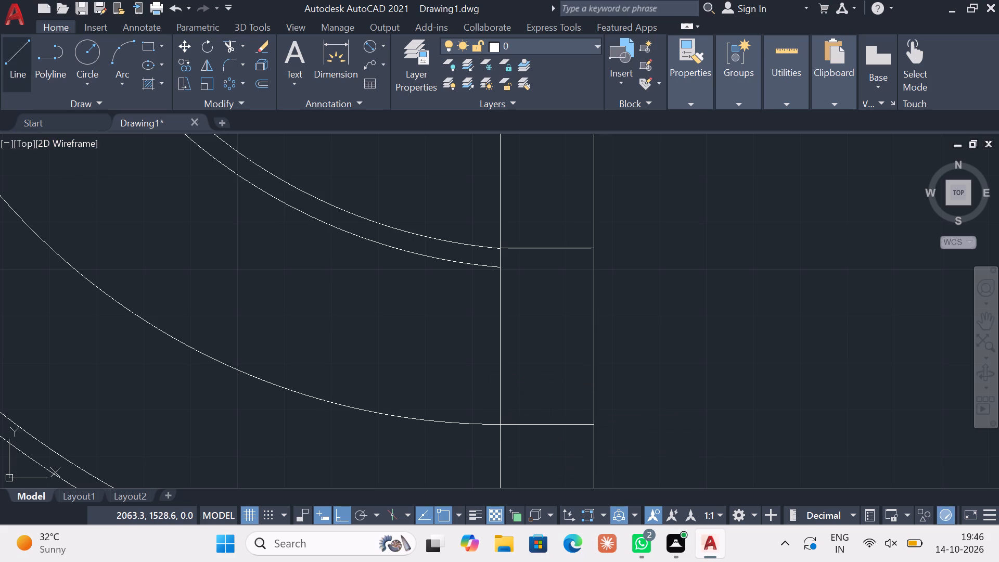
{"action": "left_click", "coordinate": [17, 78]}
{"action": "middle_click_drag", "start_coordinate": [401, 308], "coordinate": [342, 162]}
{"action": "middle_click_drag", "start_coordinate": [405, 401], "coordinate": [344, 263]}
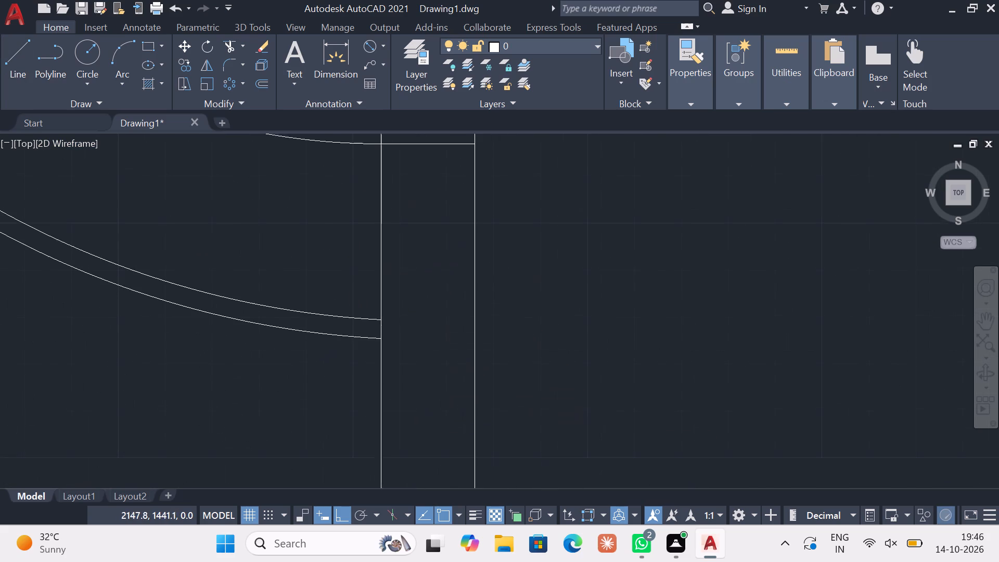
{"action": "left_click", "coordinate": [384, 336]}
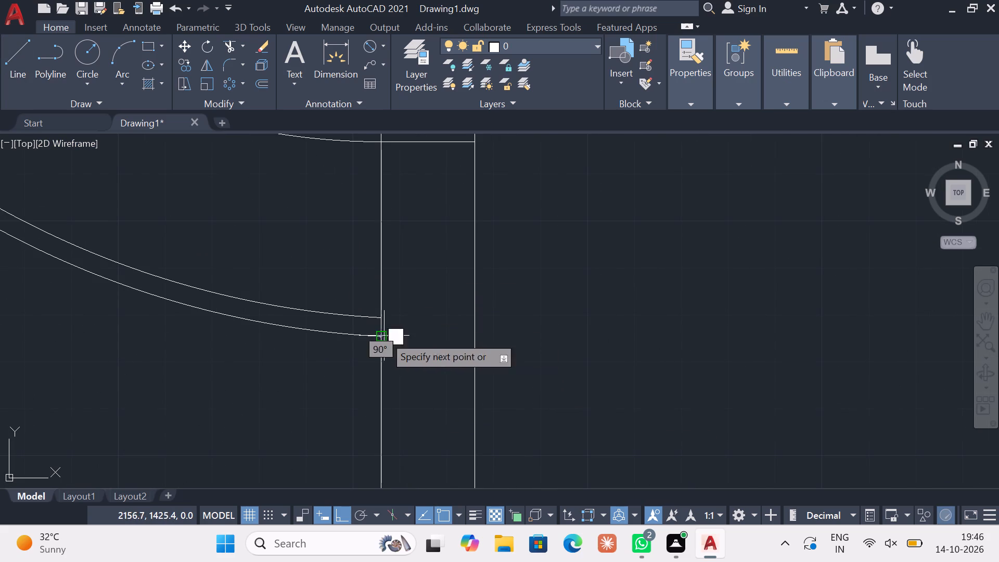
{"action": "left_click", "coordinate": [476, 338]}
{"action": "key", "text": "Escape"}
Draw a 150 by 20 rectangle from lines in the empty space beyond the circular flange view.
{"action": "scroll", "coordinate": [483, 337], "scroll_direction": "down", "scroll_amount": 1}
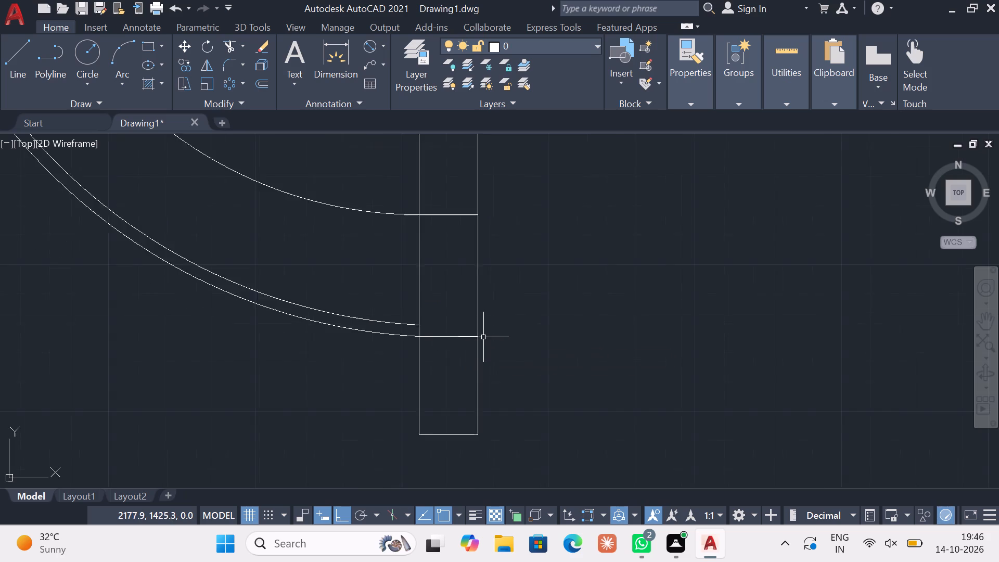
{"action": "scroll", "coordinate": [483, 337], "scroll_direction": "down", "scroll_amount": 1}
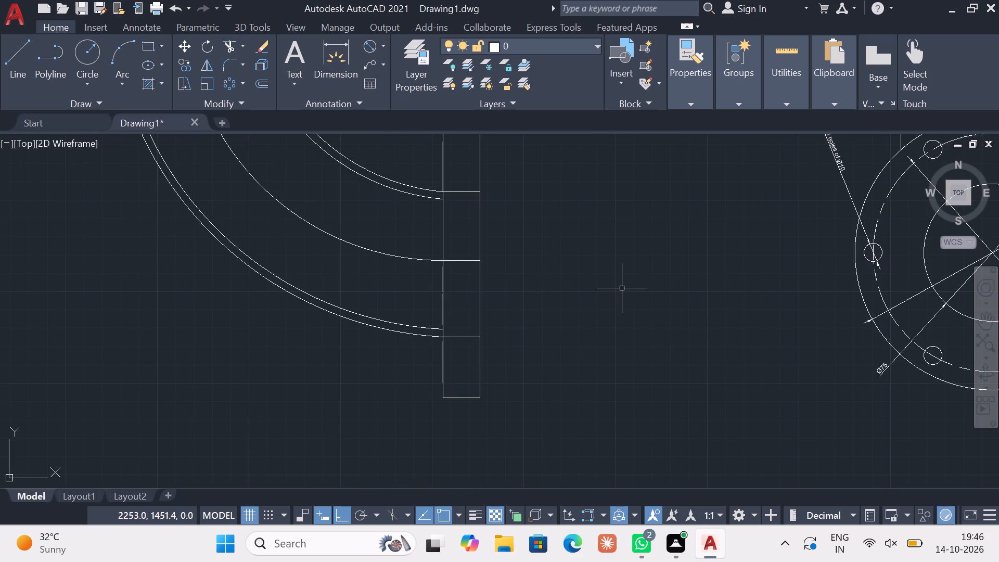
{"action": "middle_click_drag", "start_coordinate": [622, 288], "coordinate": [531, 391]}
{"action": "scroll", "coordinate": [508, 392], "scroll_direction": "down", "scroll_amount": 2}
{"action": "middle_click_drag", "start_coordinate": [551, 337], "coordinate": [431, 405]}
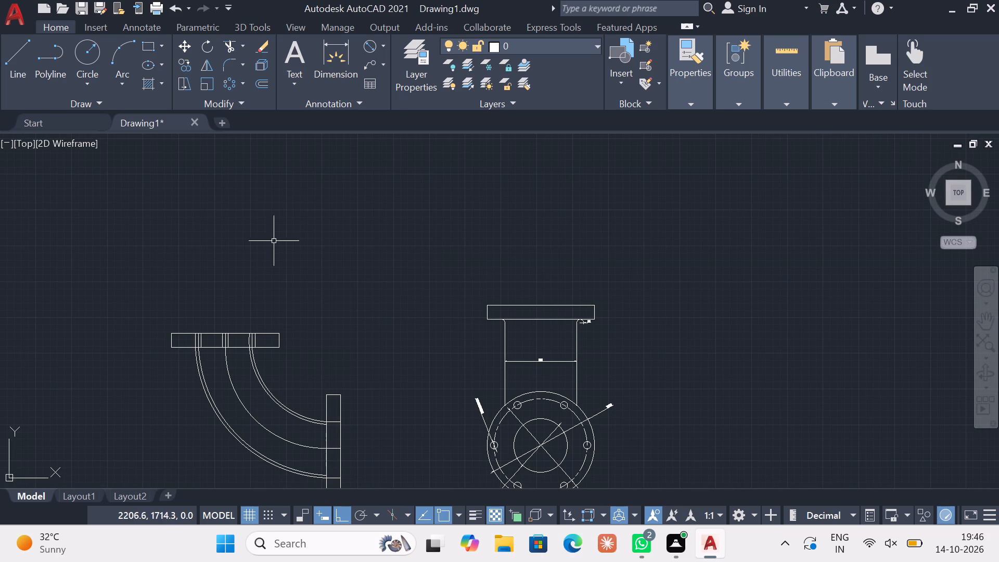
{"action": "left_click", "coordinate": [5, 70]}
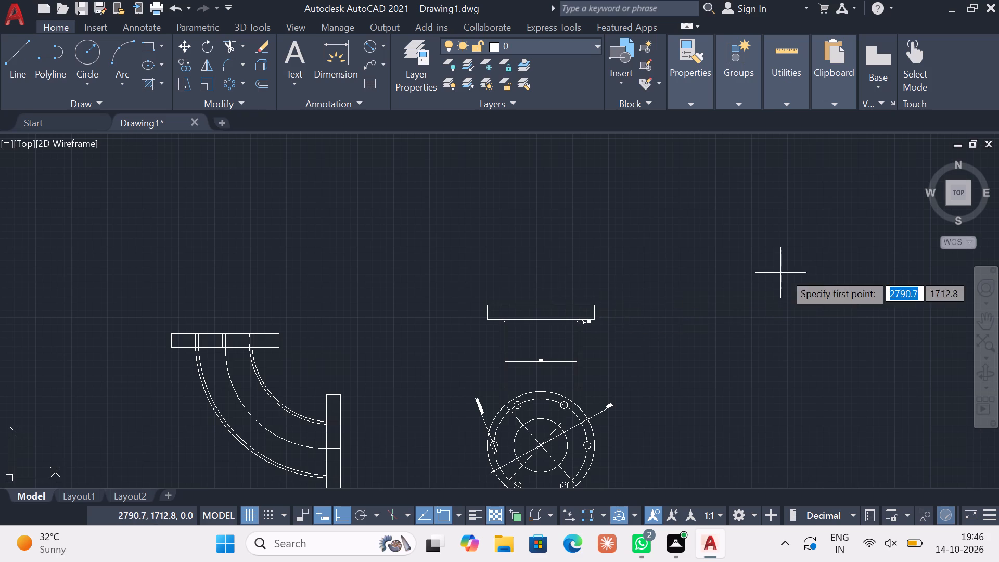
{"action": "middle_click_drag", "start_coordinate": [784, 273], "coordinate": [424, 280]}
{"action": "left_click", "coordinate": [405, 303]}
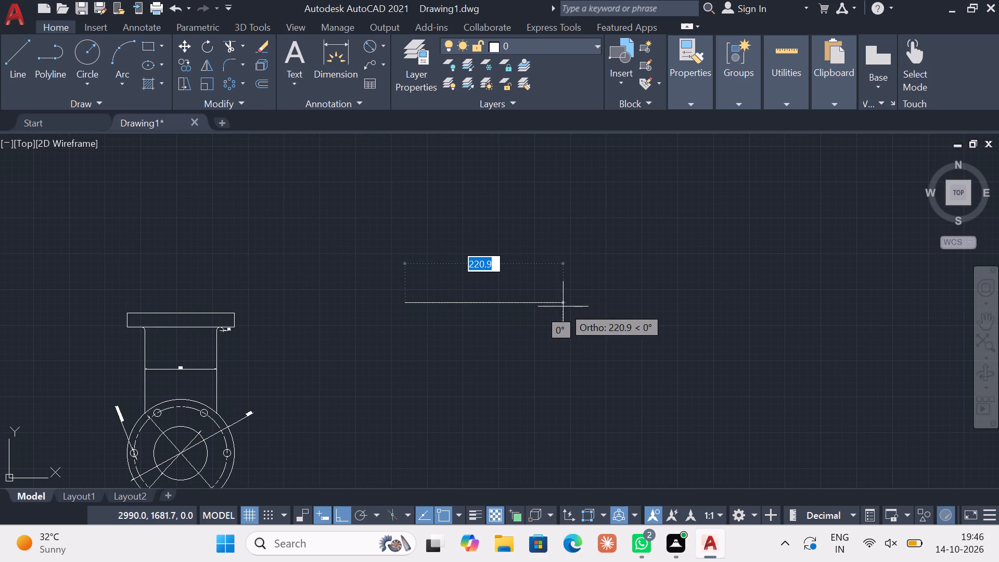
{"action": "type", "text": "15"}
{"action": "key", "text": "0"}
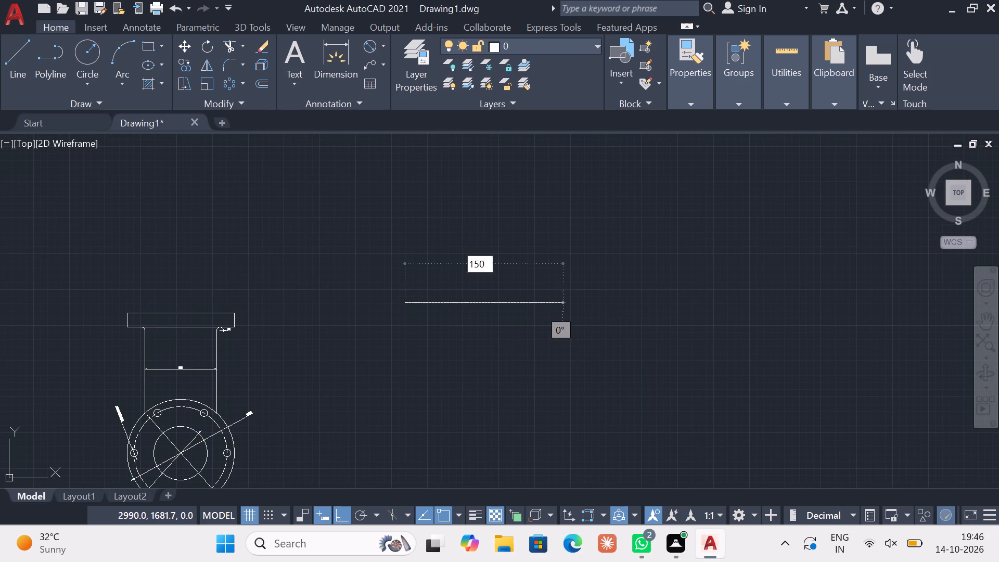
{"action": "key", "text": "Return"}
{"action": "type", "text": "20"}
{"action": "key", "text": "Return"}
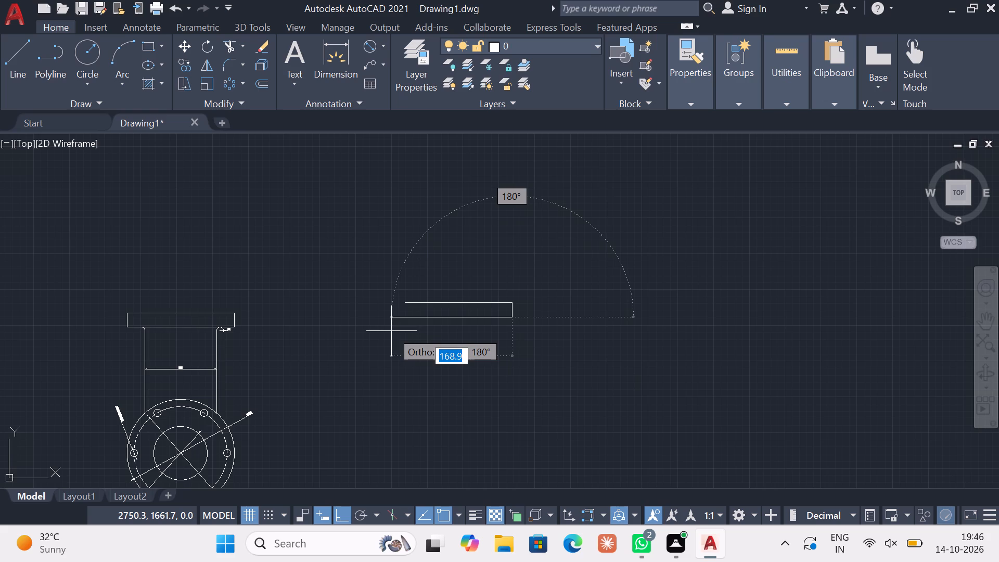
{"action": "type", "text": "150"}
{"action": "key", "text": "Return"}
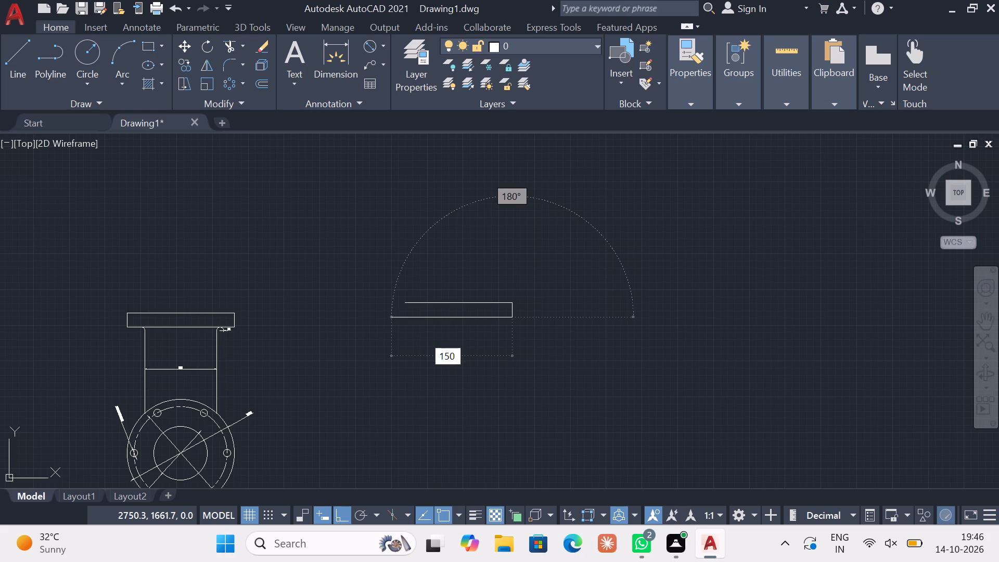
{"action": "type", "text": "20"}
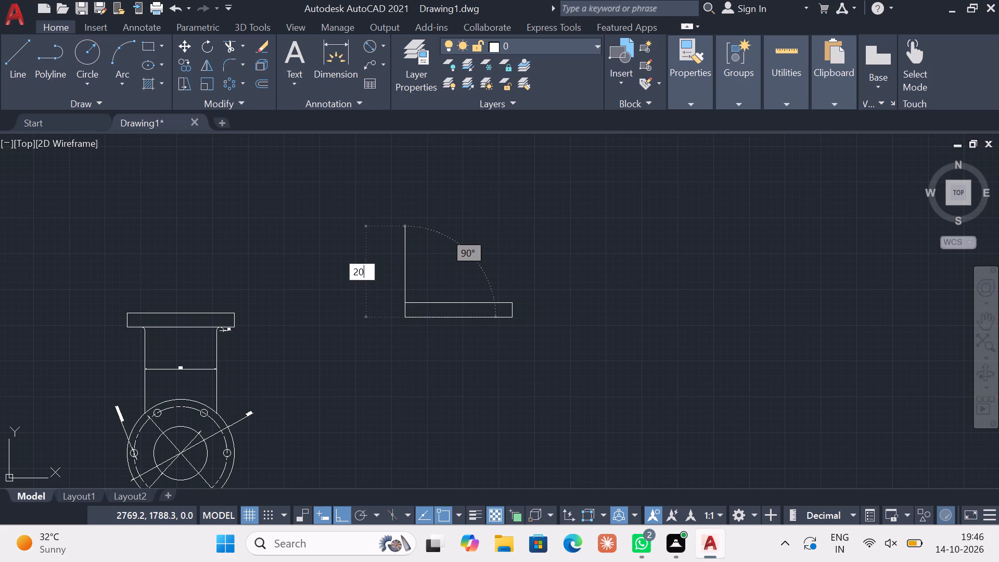
{"action": "key", "text": "Return"}
{"action": "key", "text": "Escape"}
Move the 150 by 20 rectangle horizontally from its lower-left corner, closer to the circular flange view.
{"action": "left_click", "coordinate": [340, 238]}
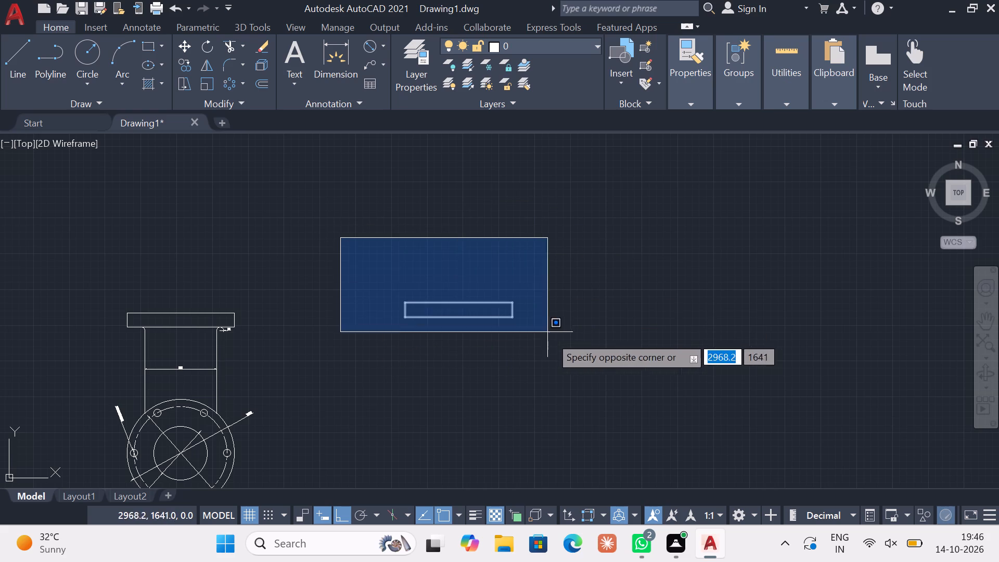
{"action": "left_click", "coordinate": [552, 339]}
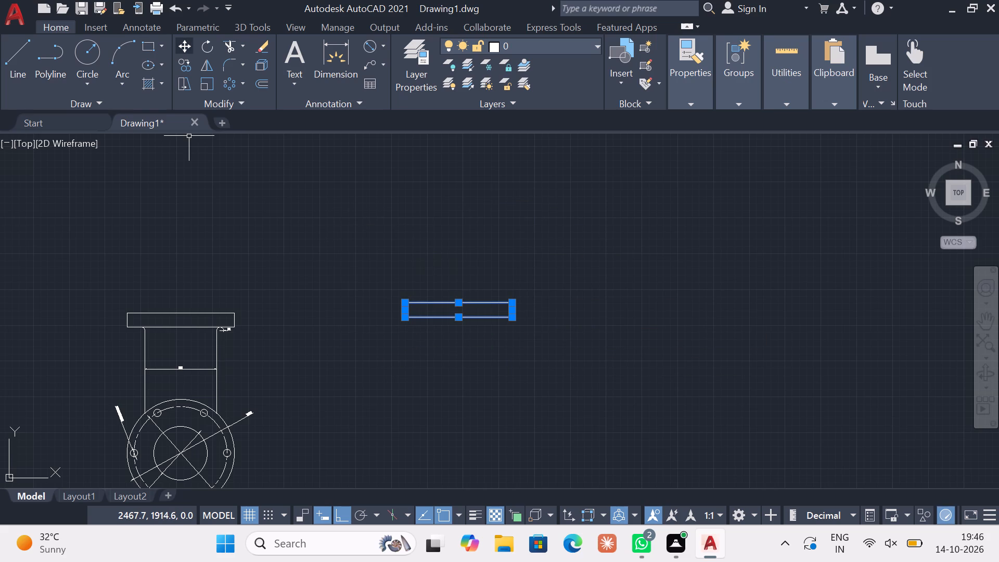
{"action": "left_click", "coordinate": [181, 47]}
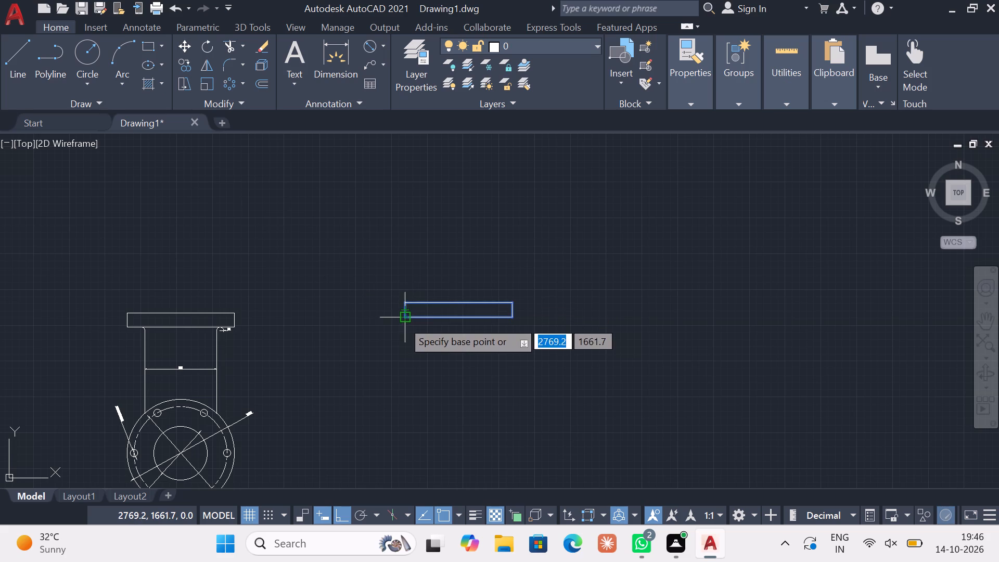
{"action": "left_click", "coordinate": [402, 321]}
{"action": "left_click", "coordinate": [278, 327]}
{"action": "key", "text": "Escape"}
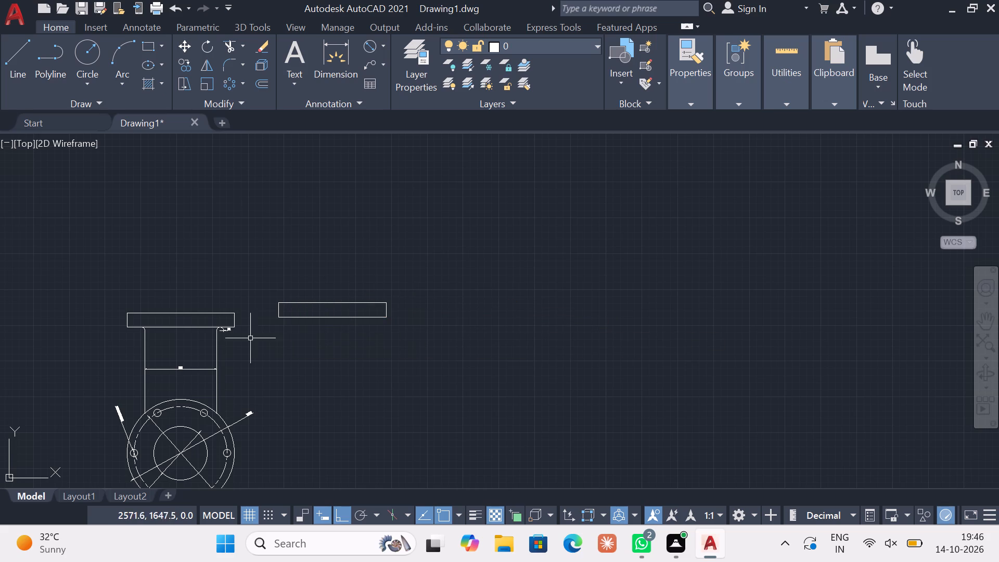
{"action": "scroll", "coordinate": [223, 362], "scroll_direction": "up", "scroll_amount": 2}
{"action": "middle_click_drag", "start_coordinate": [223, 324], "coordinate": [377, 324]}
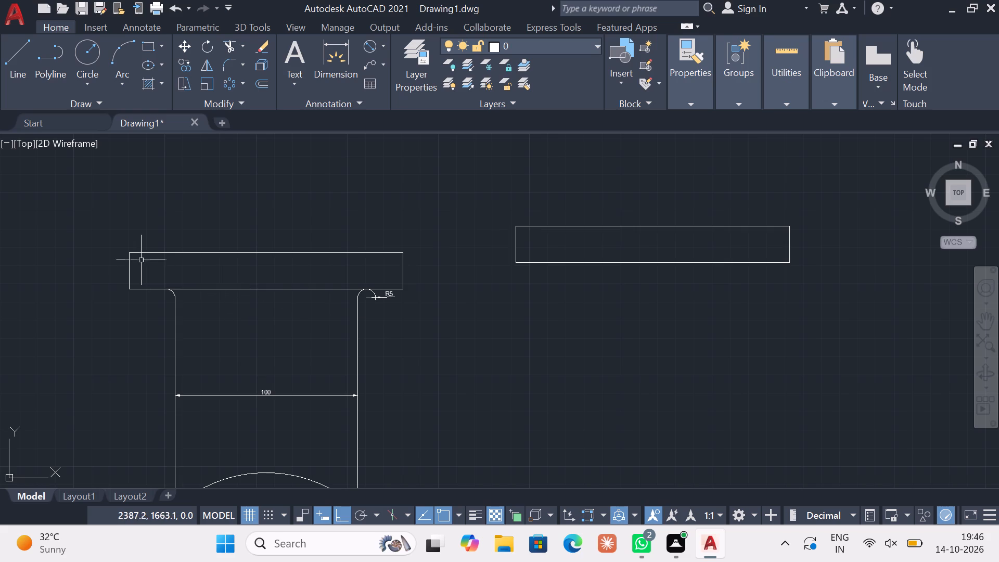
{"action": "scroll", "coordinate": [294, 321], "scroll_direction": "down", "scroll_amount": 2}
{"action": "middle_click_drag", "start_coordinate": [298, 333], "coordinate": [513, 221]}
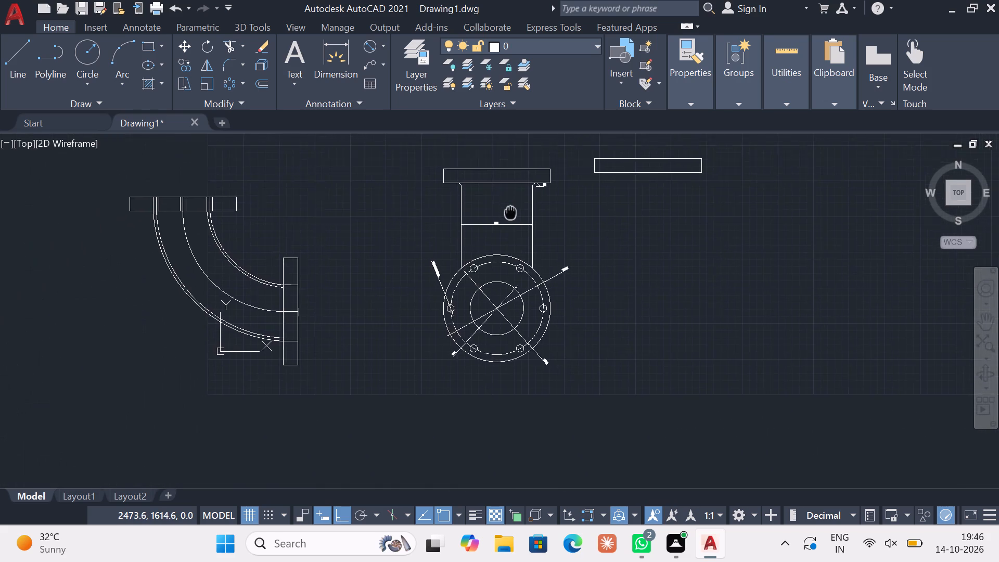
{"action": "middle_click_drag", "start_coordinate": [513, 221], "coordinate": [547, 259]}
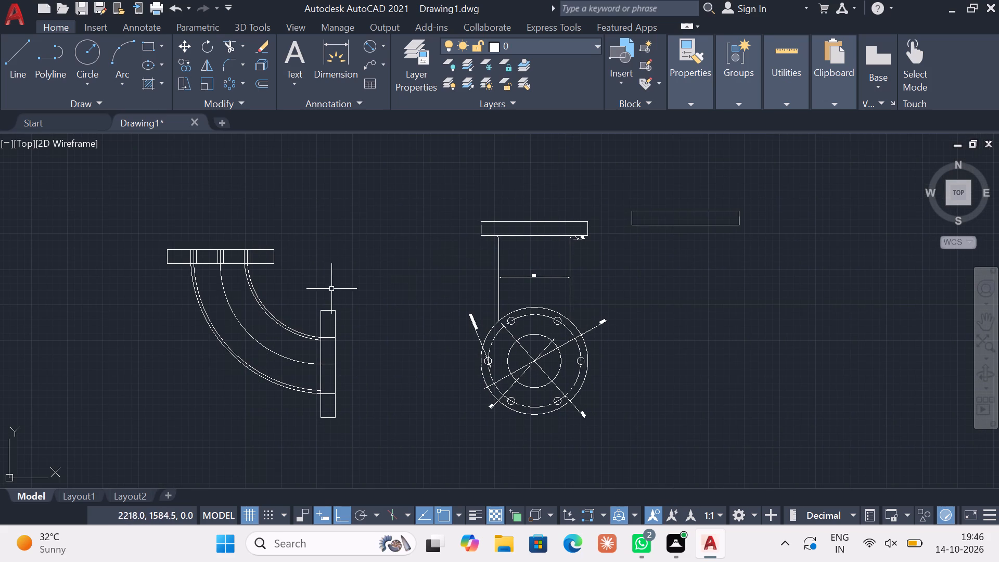
Draw a 50-long horizontal line from the vertical flange's upper corner toward the bend, continuing with a vertical line down across the two innermost arcs.
{"action": "scroll", "coordinate": [319, 318], "scroll_direction": "up", "scroll_amount": 2}
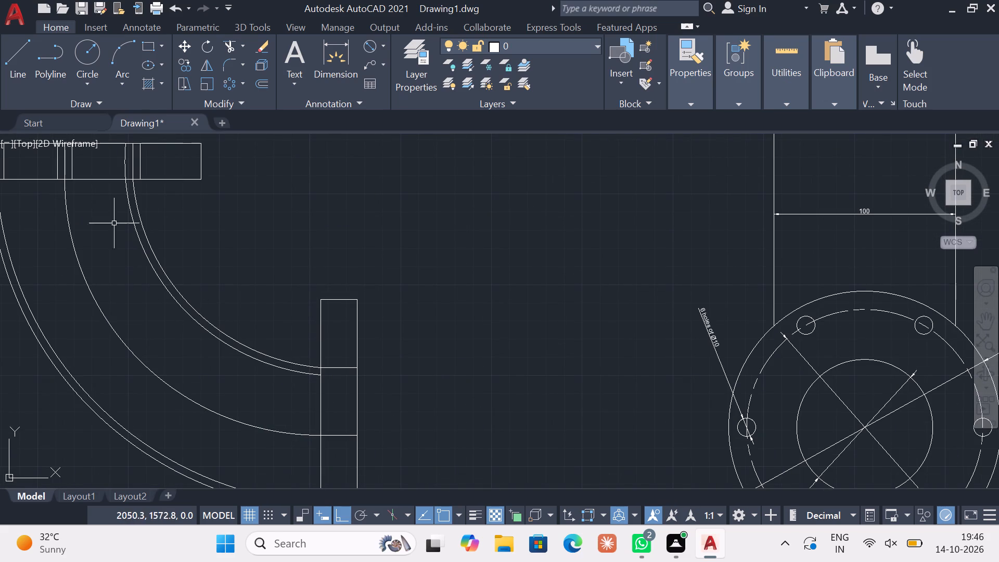
{"action": "left_click", "coordinate": [22, 72]}
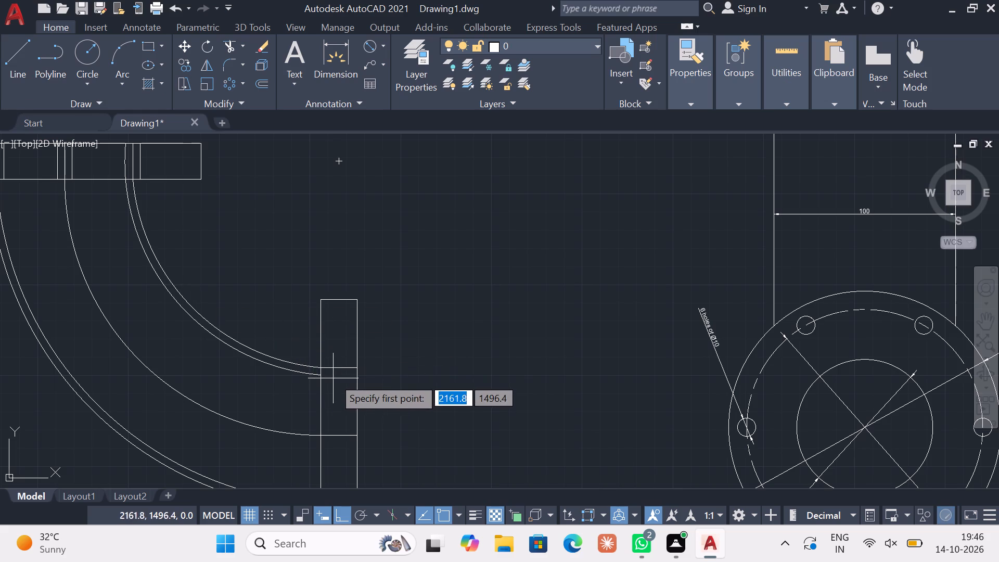
{"action": "left_click", "coordinate": [321, 303]}
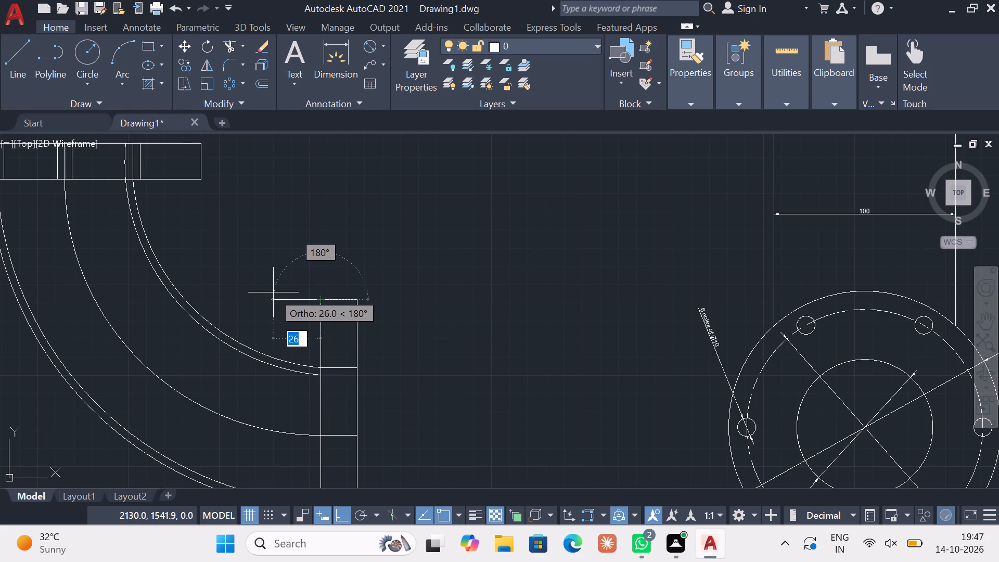
{"action": "type", "text": "50"}
{"action": "key", "text": "Return"}
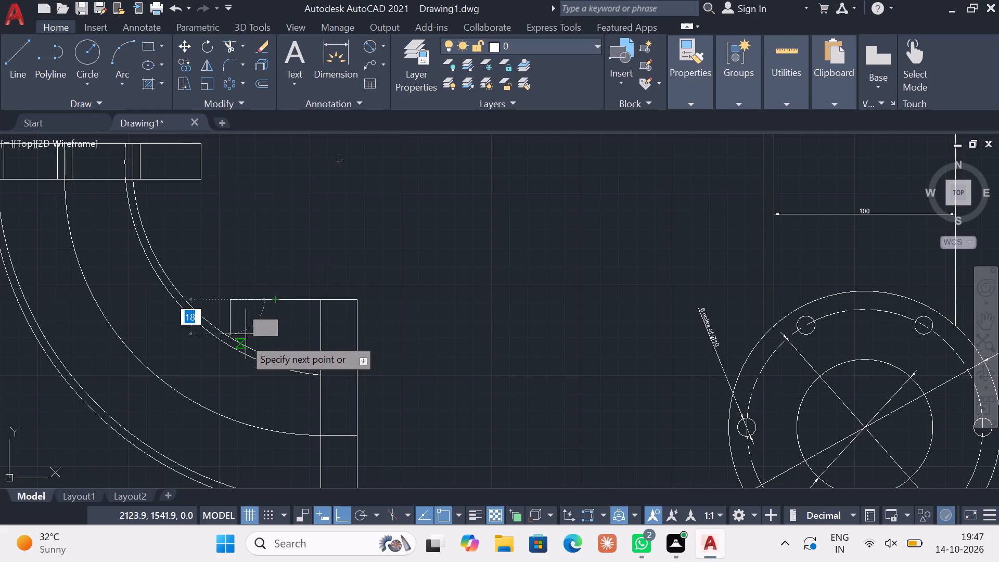
{"action": "left_click", "coordinate": [236, 364]}
{"action": "key", "text": "Escape"}
{"action": "key", "text": "Escape"}
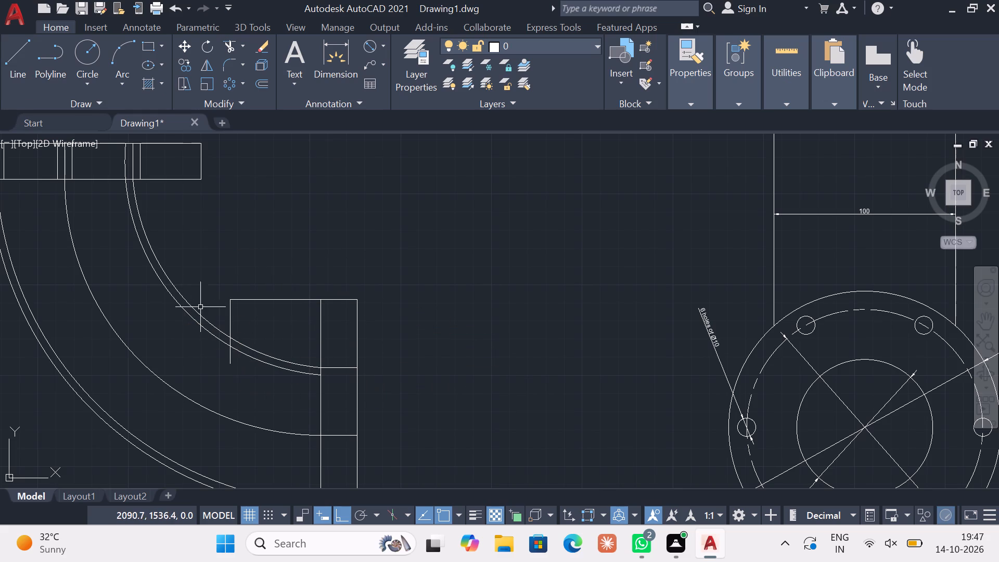
{"action": "key", "text": "Escape"}
Delete the 50-long horizontal construction line between the new vertical line and the vertical flange.
{"action": "left_click_drag", "start_coordinate": [289, 339], "coordinate": [287, 328]}
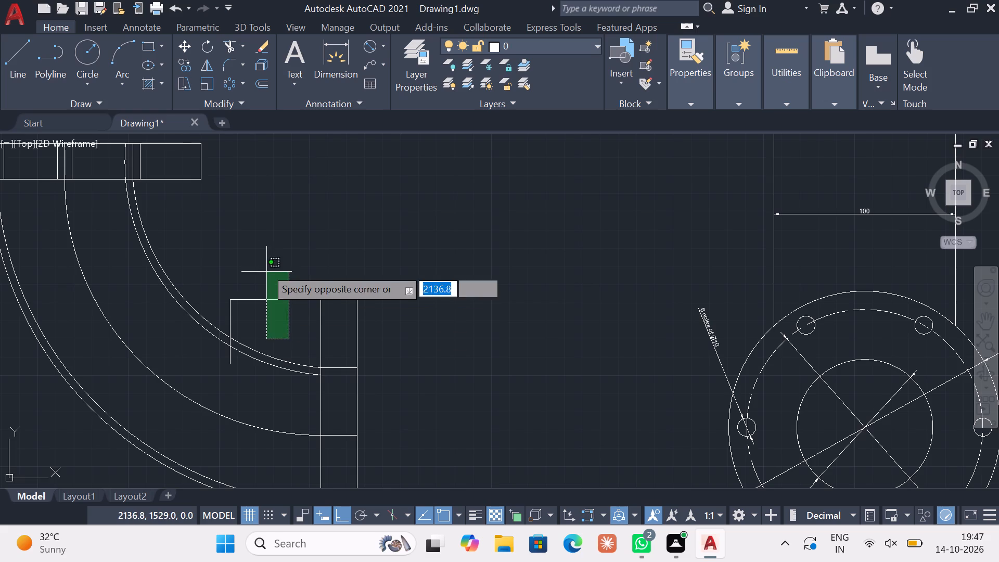
{"action": "left_click", "coordinate": [264, 264]}
{"action": "key", "text": "Delete"}
{"action": "key", "text": "Delete"}
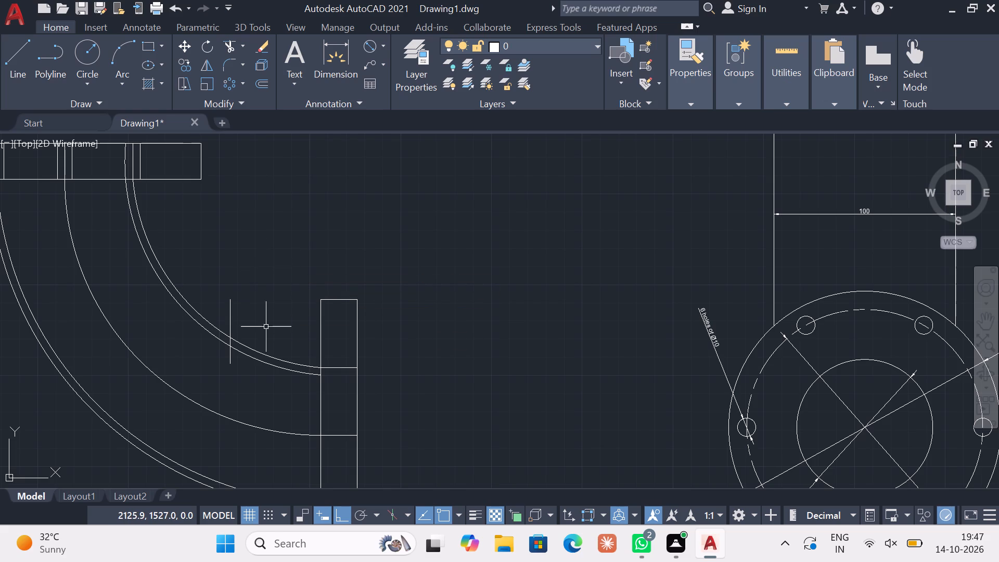
Shorten the two innermost bend arcs from the vertical flange back to their intersections with the new vertical line.
{"action": "left_click", "coordinate": [266, 355]}
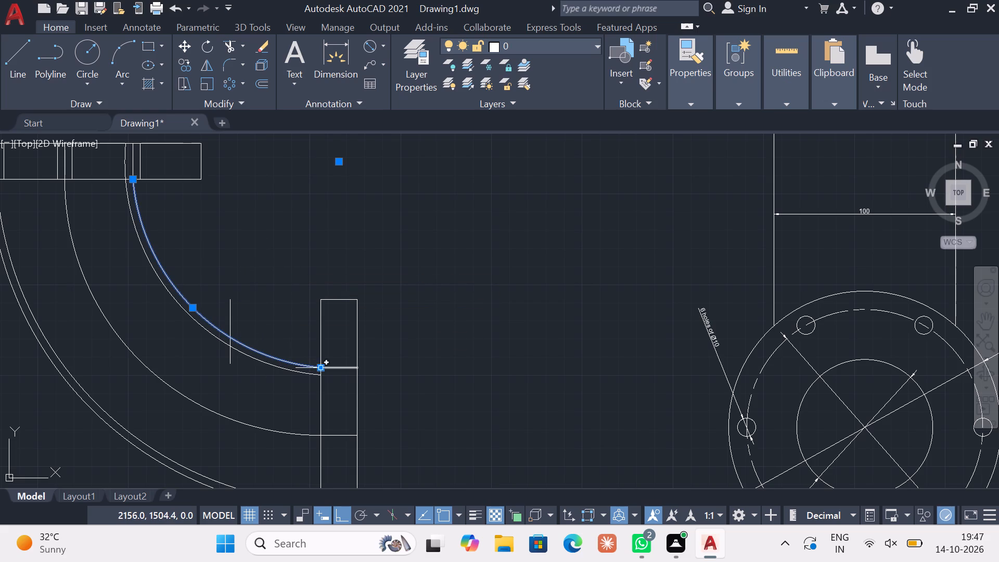
{"action": "left_click", "coordinate": [321, 368]}
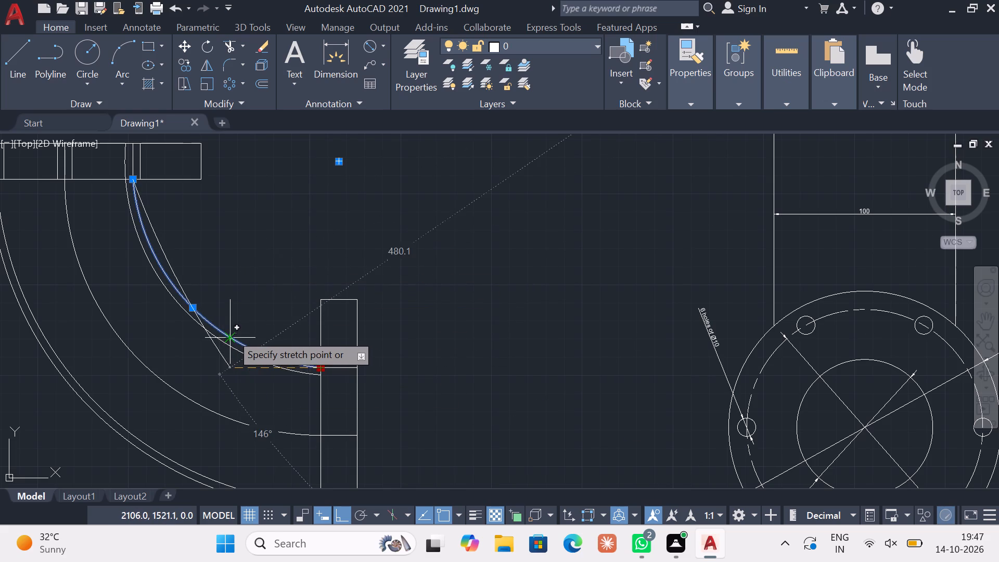
{"action": "left_click", "coordinate": [231, 334]}
{"action": "key", "text": "Escape"}
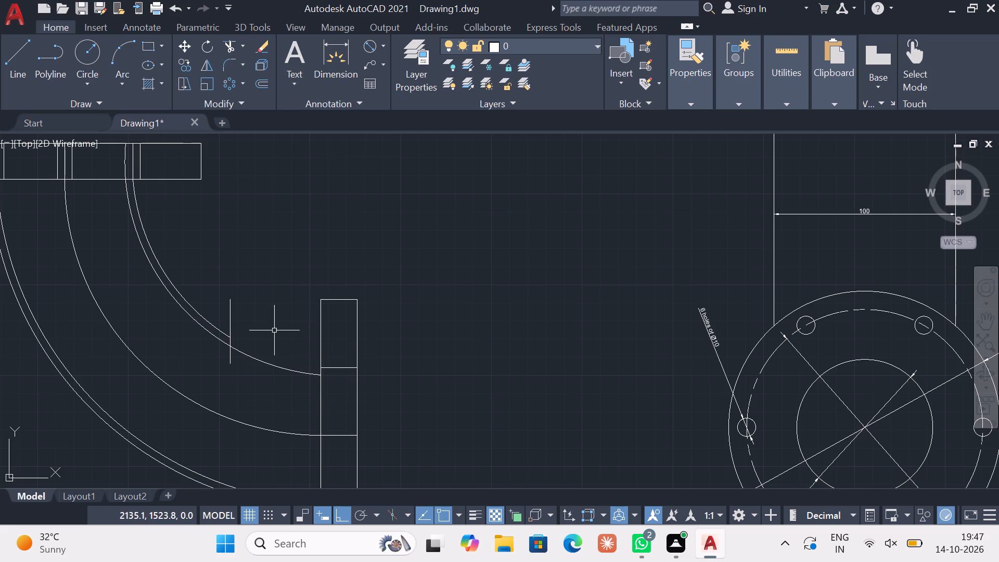
{"action": "left_click", "coordinate": [277, 365]}
{"action": "left_click", "coordinate": [318, 375]}
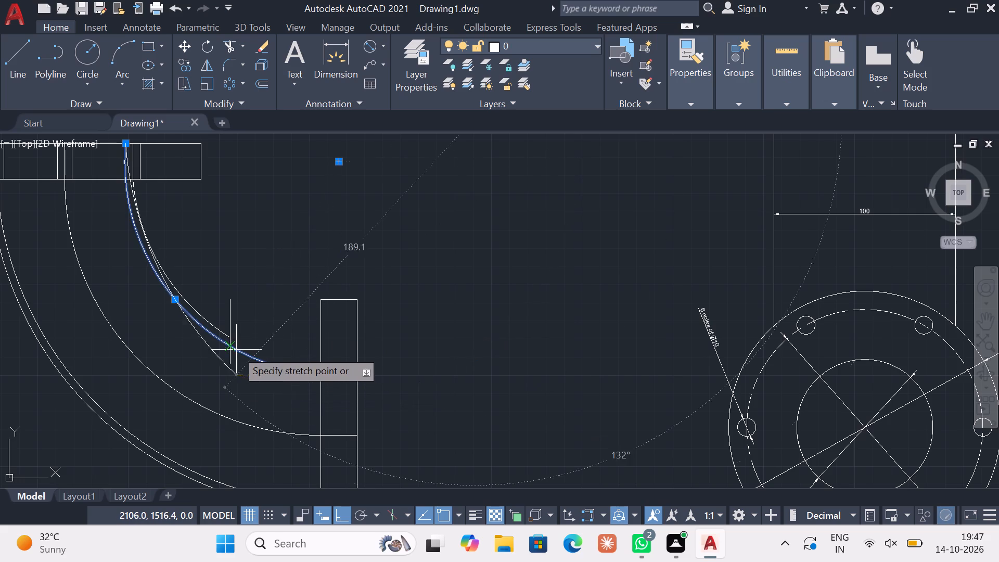
{"action": "left_click", "coordinate": [230, 347]}
{"action": "key", "text": "Escape"}
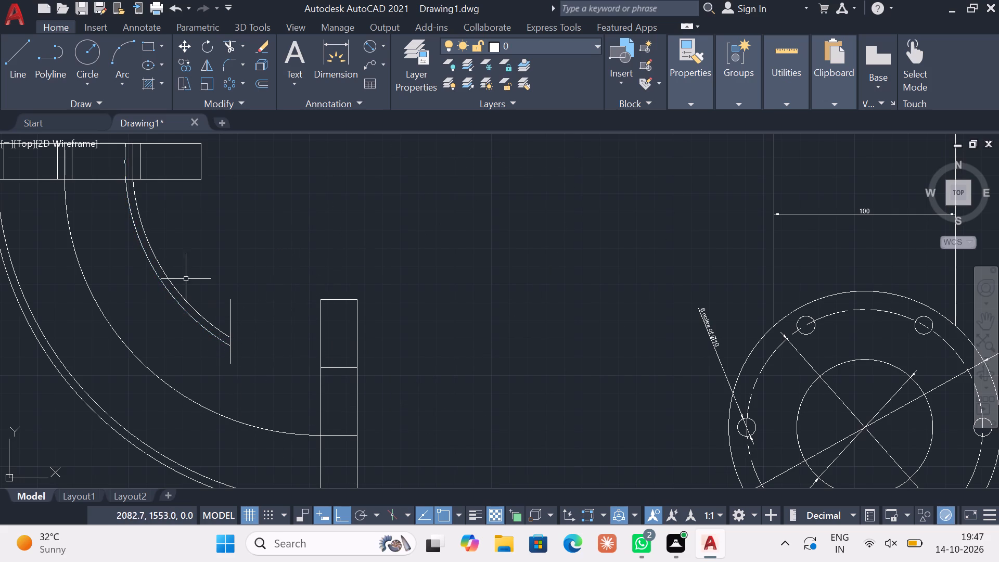
Replace the second-innermost arc's portion inside the horizontal flange by trimming it and drawing a vertical line across the flange from the arc's end.
{"action": "middle_click_drag", "start_coordinate": [176, 267], "coordinate": [277, 350]}
{"action": "scroll", "coordinate": [227, 258], "scroll_direction": "up", "scroll_amount": 2}
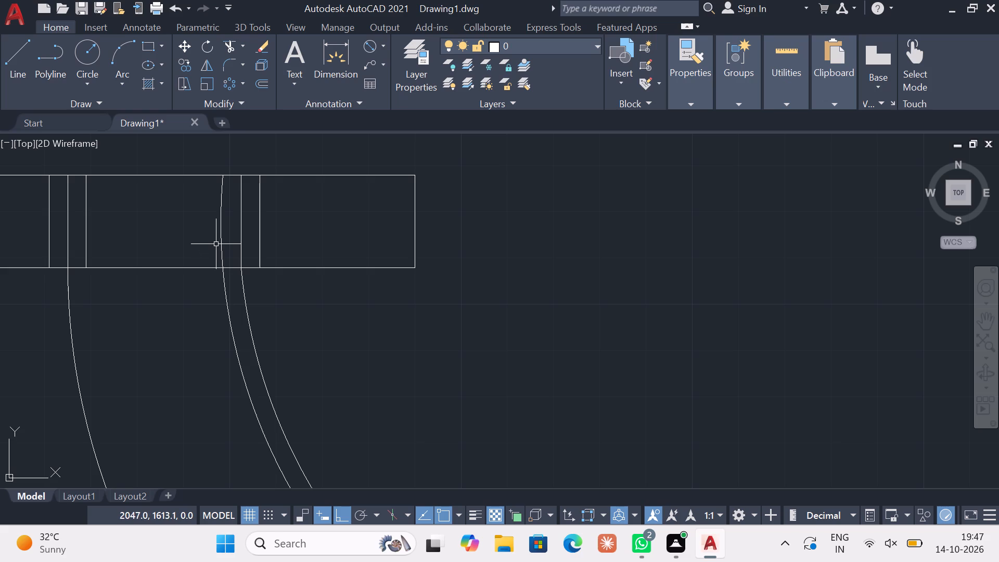
{"action": "key", "text": "Escape"}
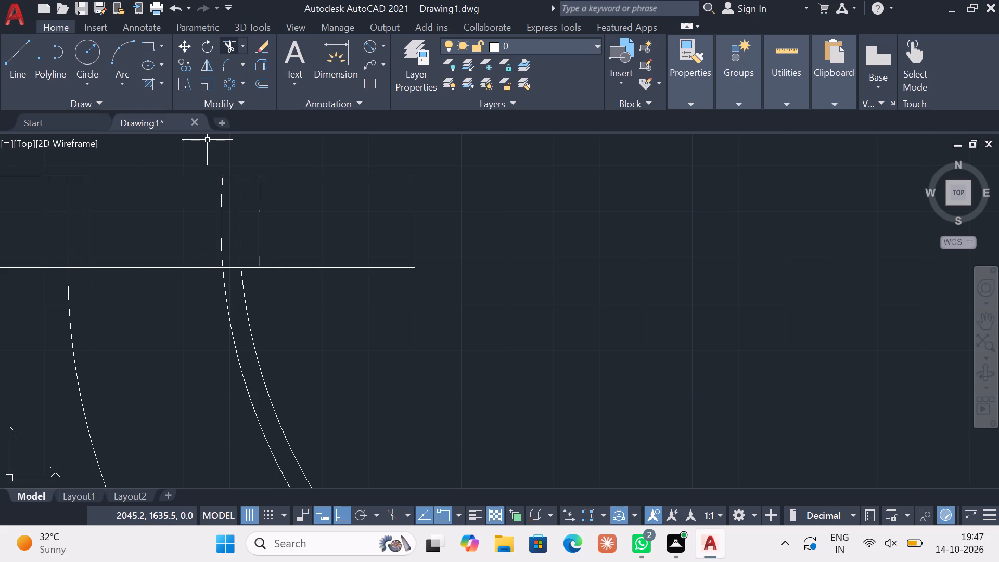
{"action": "left_click", "coordinate": [230, 47]}
{"action": "left_click", "coordinate": [221, 228]}
{"action": "key", "text": "Escape"}
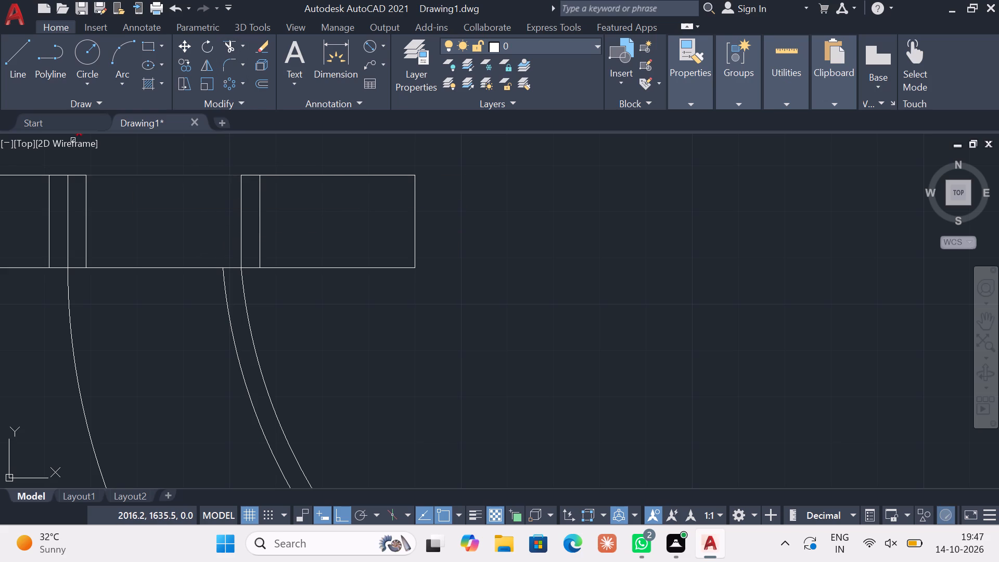
{"action": "left_click", "coordinate": [17, 59]}
{"action": "left_click", "coordinate": [221, 270]}
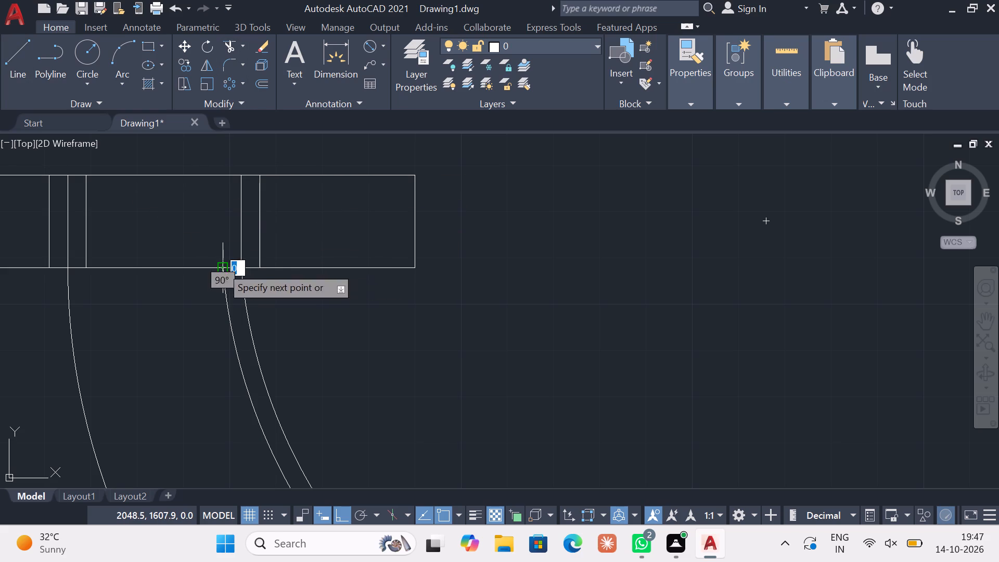
{"action": "left_click", "coordinate": [221, 180]}
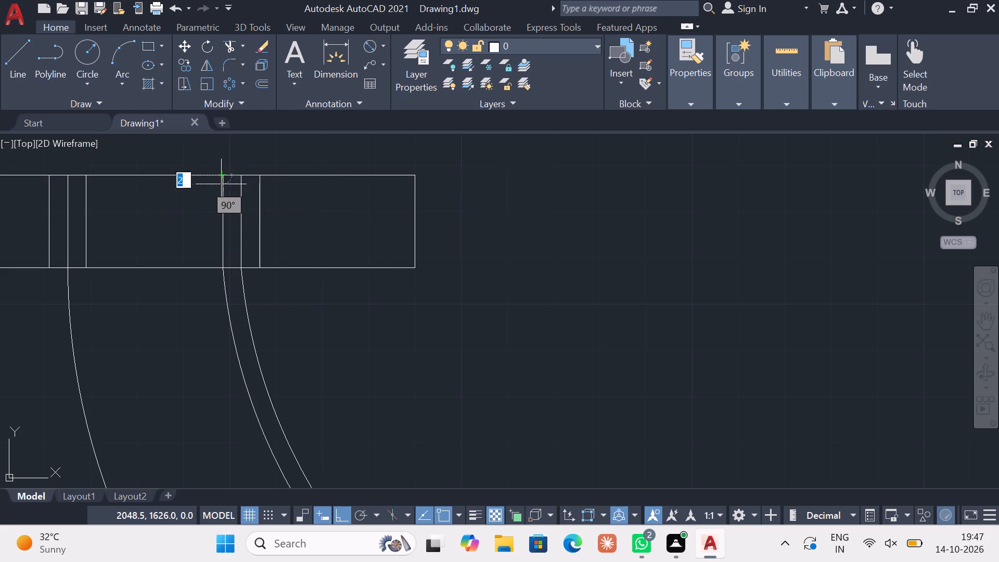
{"action": "key", "text": "Escape"}
Continue the vertical line beside the vertical flange downward from its lower end, past the outermost bend arcs.
{"action": "scroll", "coordinate": [292, 321], "scroll_direction": "down", "scroll_amount": 2}
{"action": "middle_click_drag", "start_coordinate": [292, 327], "coordinate": [249, 246]}
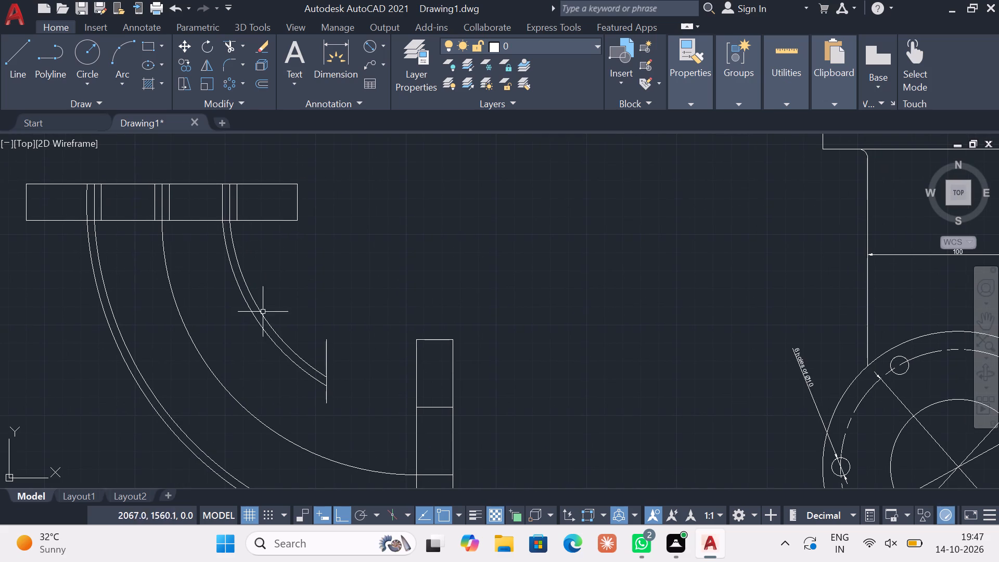
{"action": "scroll", "coordinate": [263, 312], "scroll_direction": "down", "scroll_amount": 1}
{"action": "middle_click_drag", "start_coordinate": [264, 312], "coordinate": [258, 209]}
{"action": "left_click", "coordinate": [25, 70]}
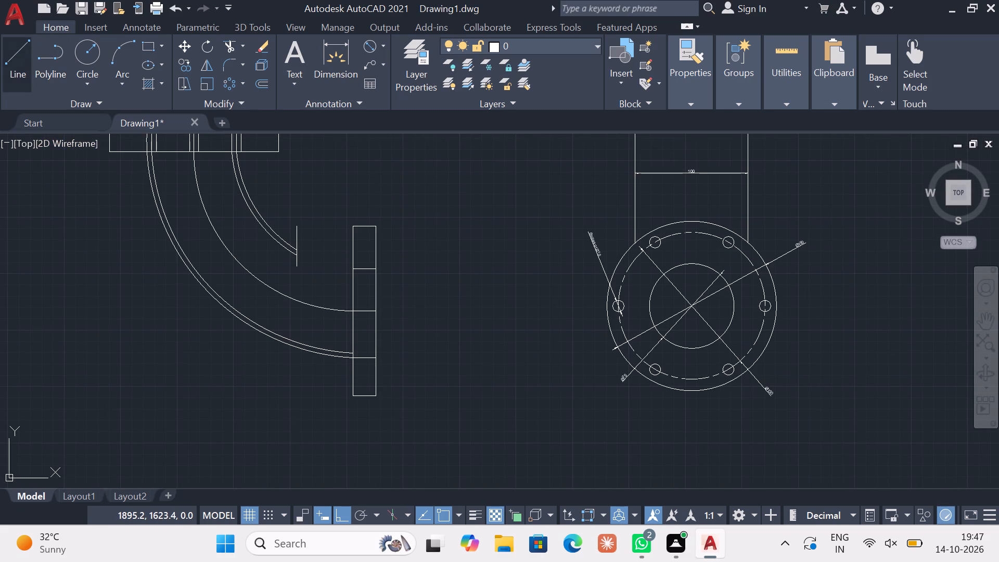
{"action": "left_click", "coordinate": [297, 267]}
{"action": "left_click", "coordinate": [292, 377]}
{"action": "key", "text": "Escape"}
{"action": "key", "text": "Escape"}
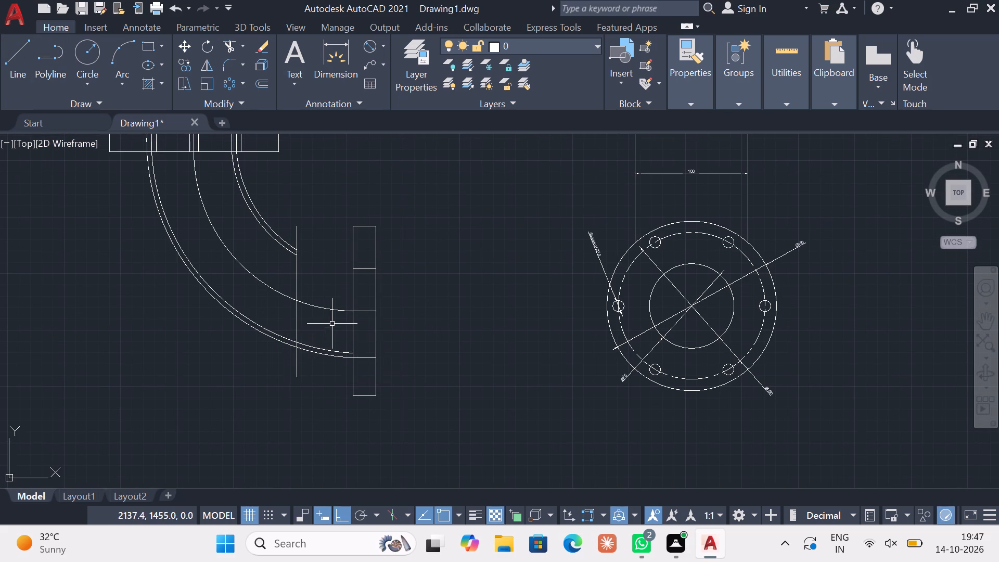
Shorten the middle bend arc from the vertical flange back to its intersection with the vertical line.
{"action": "left_click", "coordinate": [331, 328]}
{"action": "left_click", "coordinate": [321, 290]}
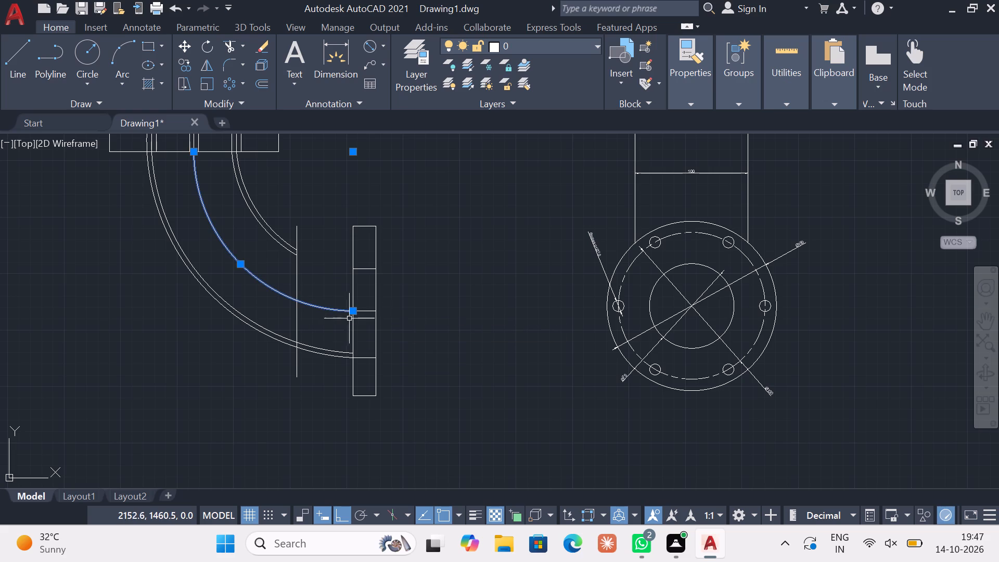
{"action": "left_click", "coordinate": [354, 312]}
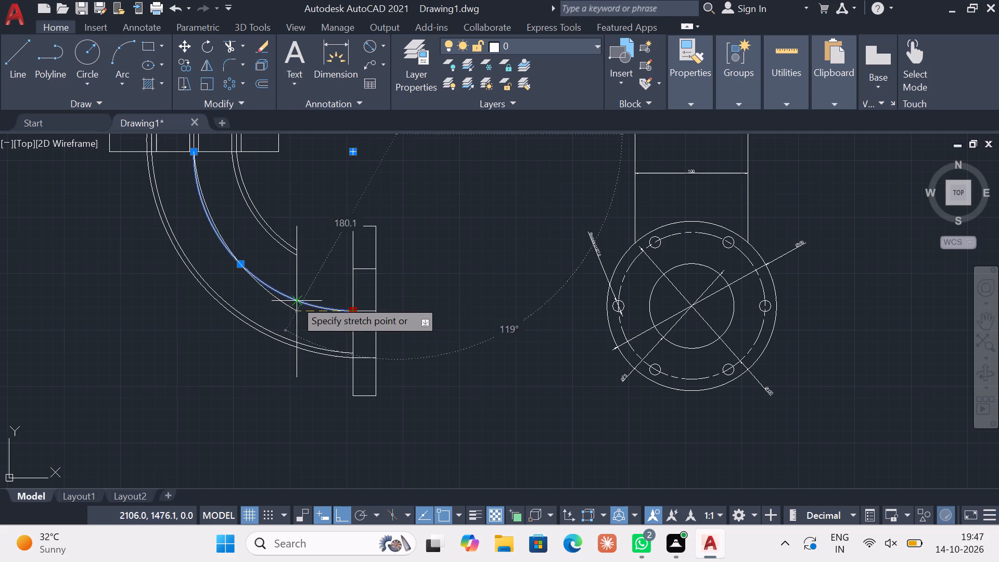
{"action": "left_click", "coordinate": [295, 300]}
{"action": "key", "text": "Escape"}
{"action": "key", "text": "Escape"}
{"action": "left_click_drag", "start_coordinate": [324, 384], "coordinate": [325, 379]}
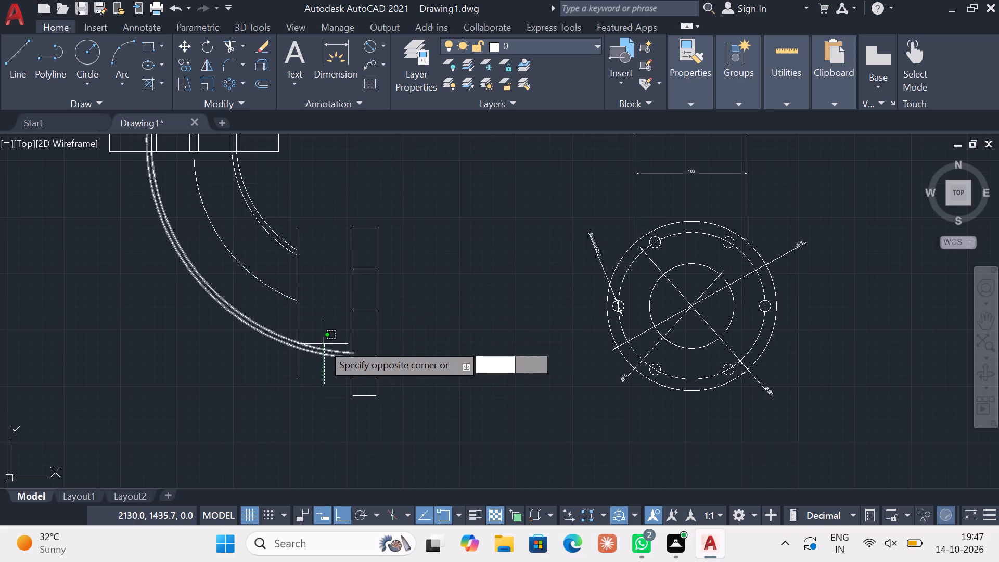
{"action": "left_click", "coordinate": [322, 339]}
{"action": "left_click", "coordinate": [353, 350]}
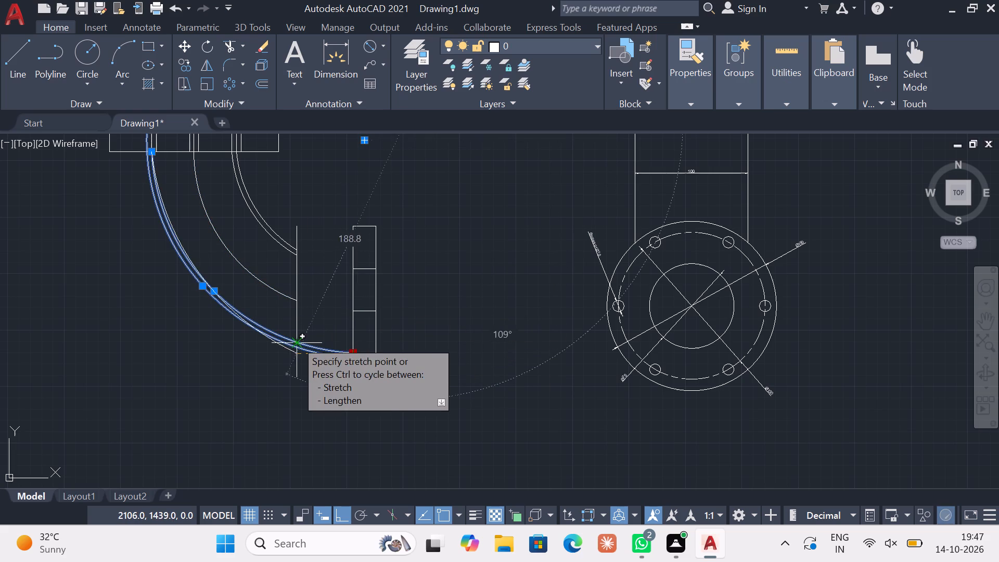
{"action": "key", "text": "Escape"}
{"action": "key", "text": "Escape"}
Shorten the two outermost bend arcs from the vertical flange back to their intersections with the vertical line.
{"action": "scroll", "coordinate": [313, 337], "scroll_direction": "up", "scroll_amount": 2}
{"action": "left_click", "coordinate": [318, 368]}
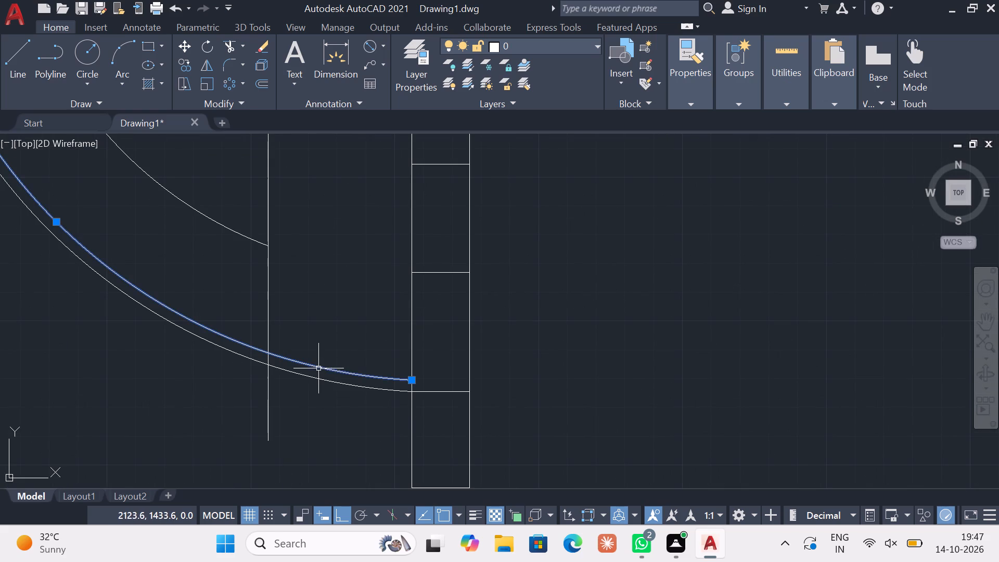
{"action": "left_click", "coordinate": [413, 377]}
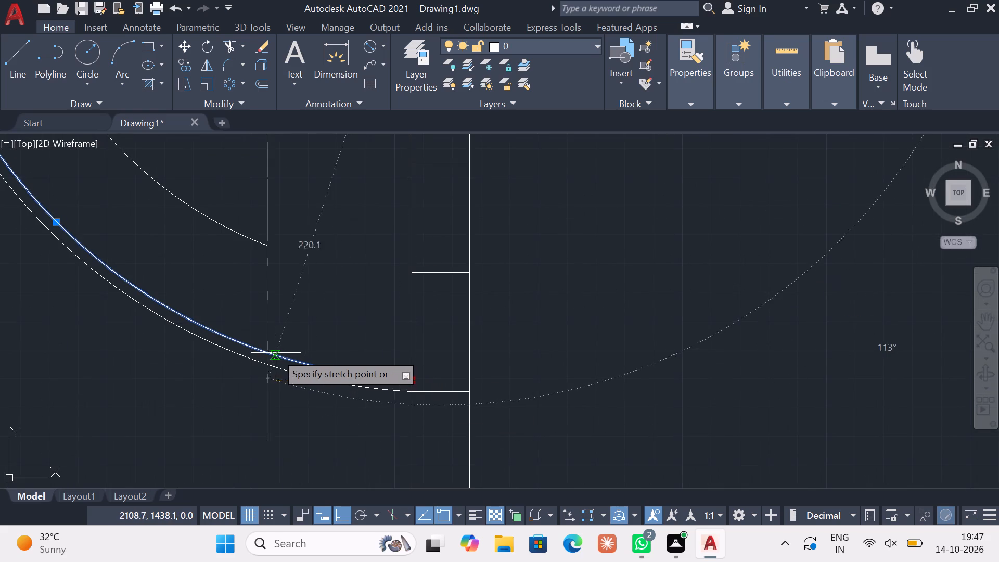
{"action": "left_click", "coordinate": [272, 352]}
{"action": "key", "text": "Escape"}
{"action": "left_click", "coordinate": [323, 399]}
{"action": "left_click", "coordinate": [314, 373]}
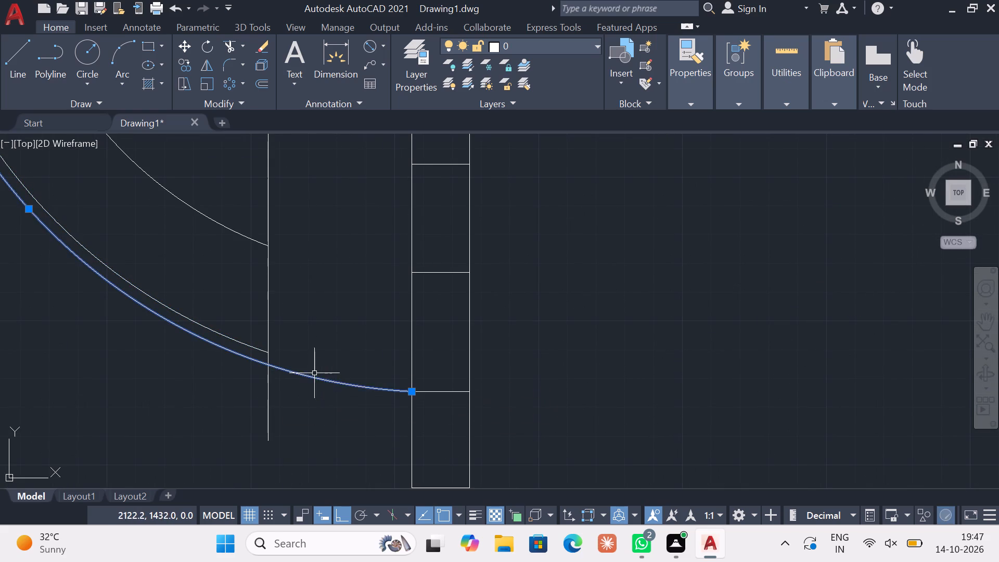
{"action": "left_click", "coordinate": [412, 391]}
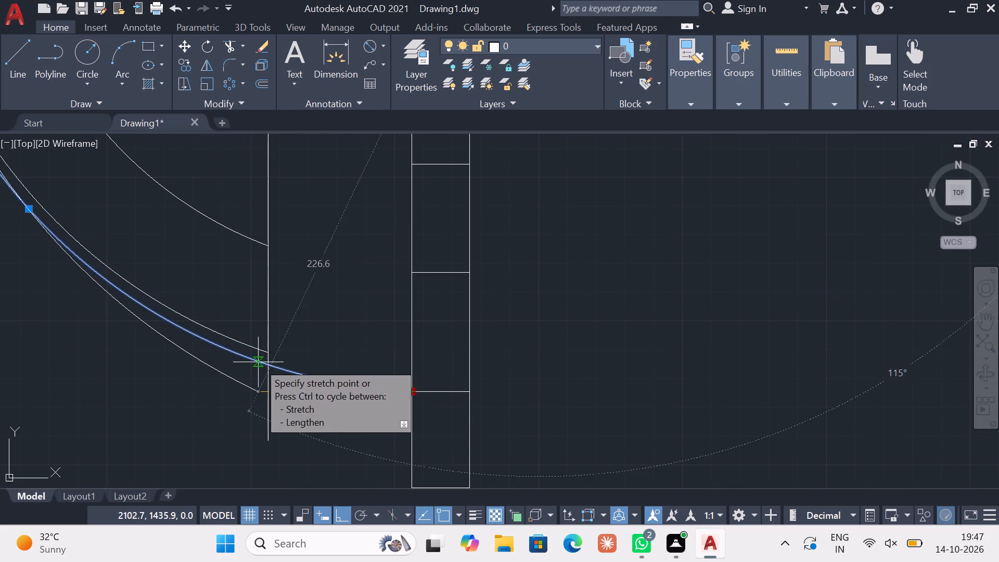
{"action": "left_click", "coordinate": [272, 362]}
{"action": "key", "text": "Escape"}
Replace the outermost arc's portion inside the horizontal flange by trimming it and drawing a vertical line across the flange from the arc's end.
{"action": "scroll", "coordinate": [298, 357], "scroll_direction": "down", "scroll_amount": 3}
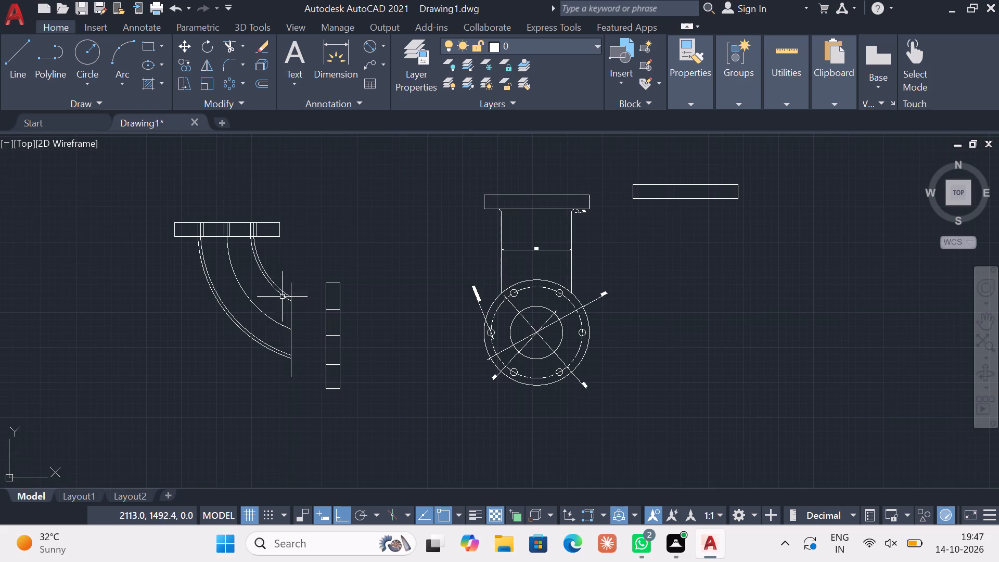
{"action": "scroll", "coordinate": [199, 227], "scroll_direction": "up", "scroll_amount": 3}
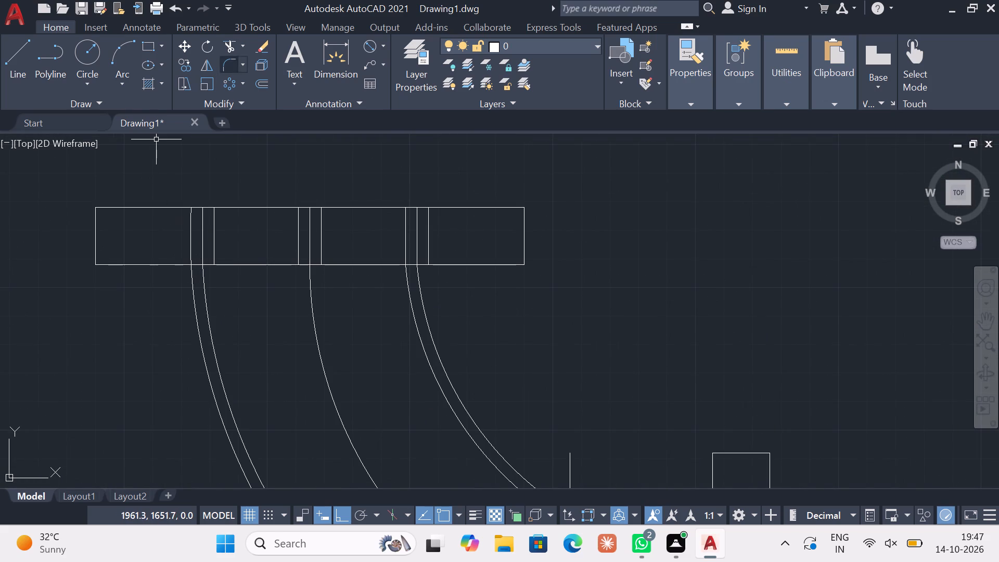
{"action": "left_click", "coordinate": [226, 50]}
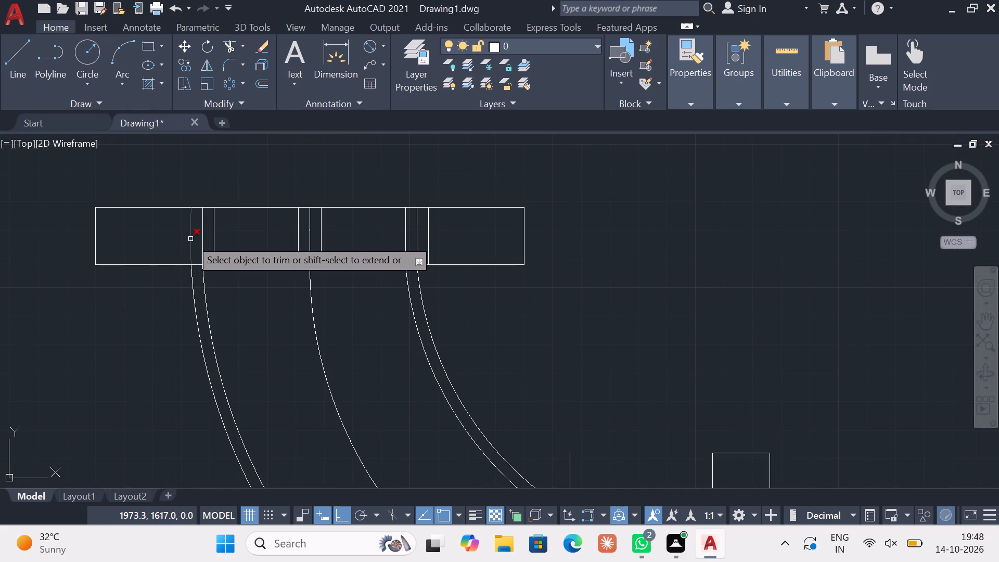
{"action": "left_click", "coordinate": [190, 239]}
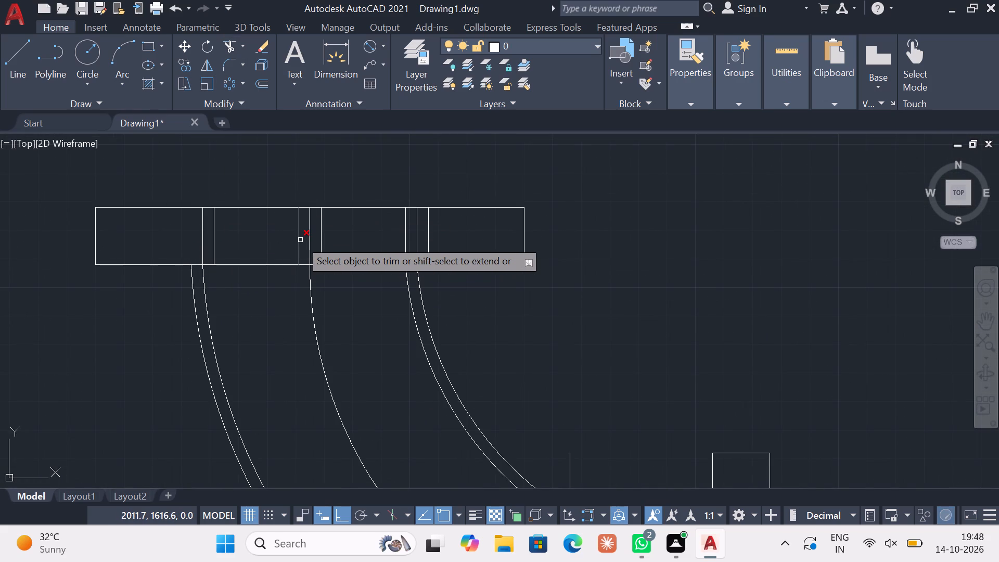
{"action": "key", "text": "Escape"}
{"action": "key", "text": "Escape"}
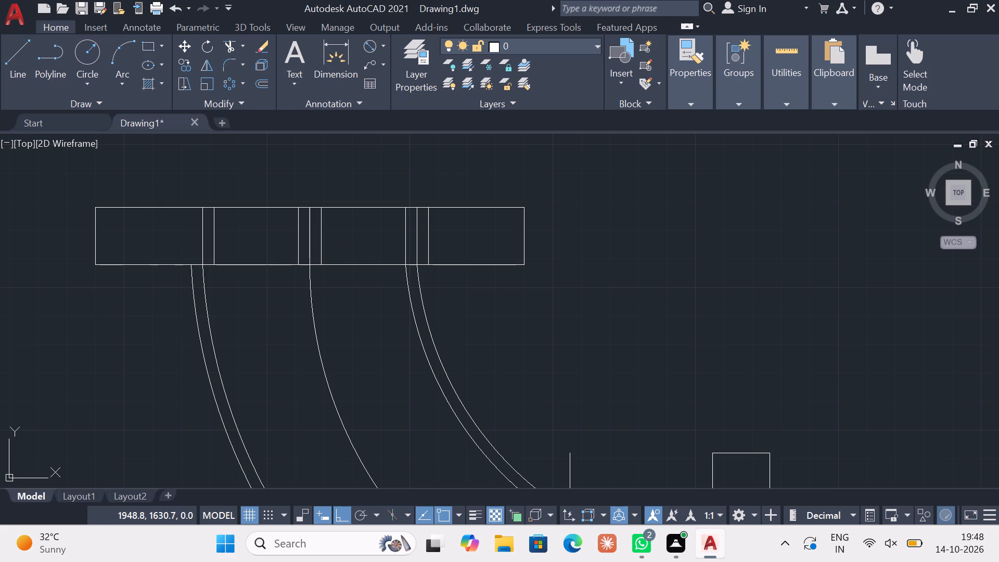
{"action": "left_click", "coordinate": [11, 65]}
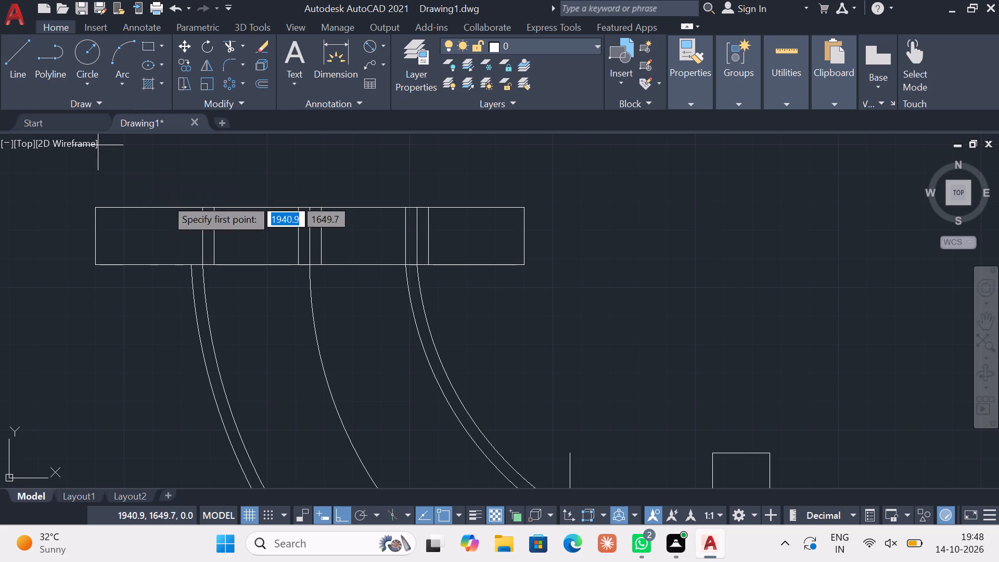
{"action": "left_click", "coordinate": [189, 270]}
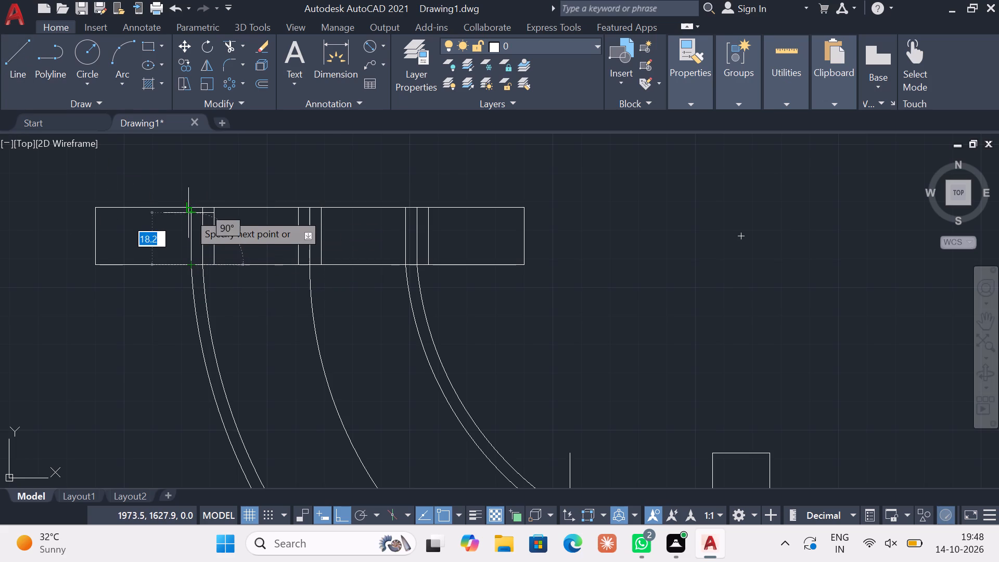
{"action": "left_click", "coordinate": [188, 210]}
{"action": "key", "text": "Escape"}
{"action": "key", "text": "Escape"}
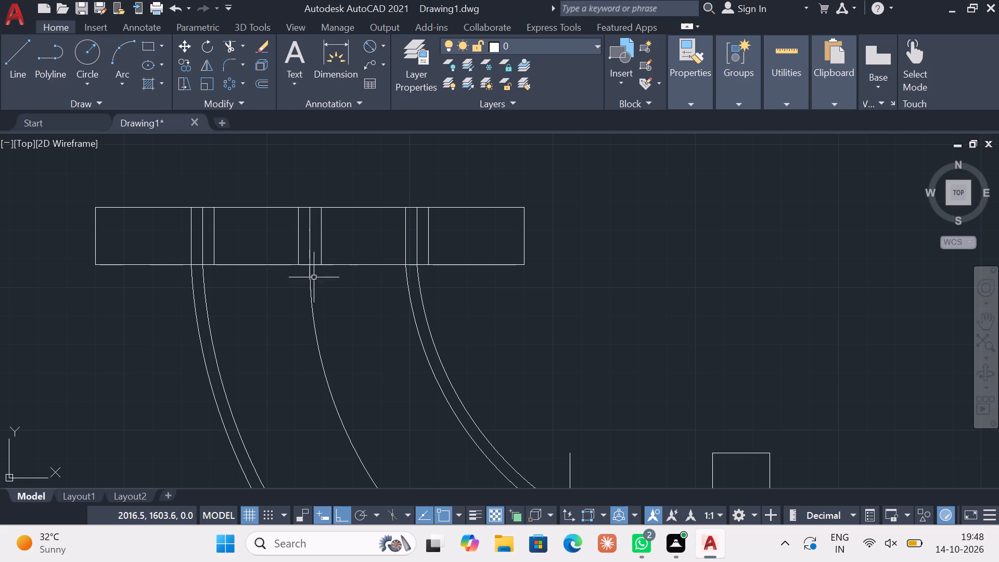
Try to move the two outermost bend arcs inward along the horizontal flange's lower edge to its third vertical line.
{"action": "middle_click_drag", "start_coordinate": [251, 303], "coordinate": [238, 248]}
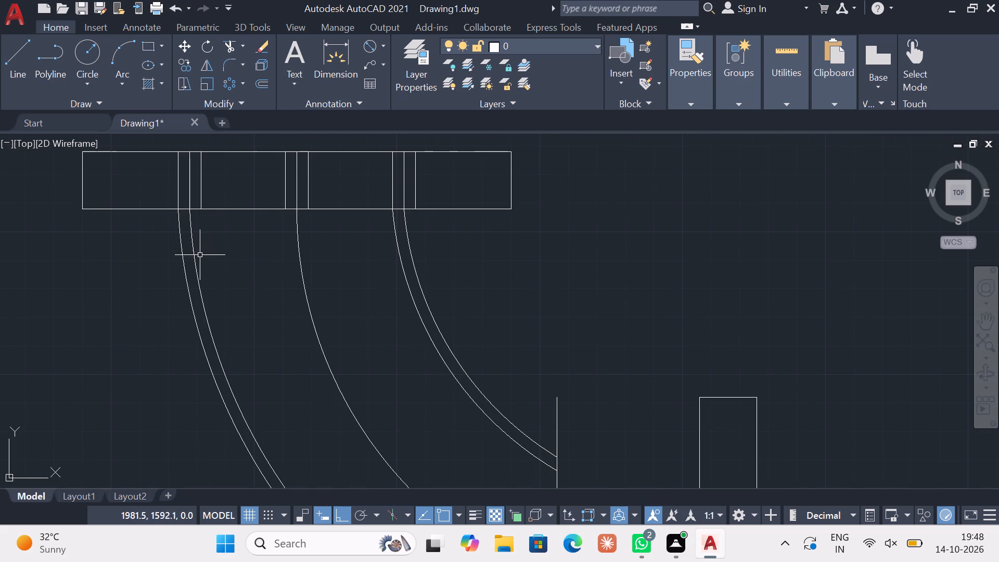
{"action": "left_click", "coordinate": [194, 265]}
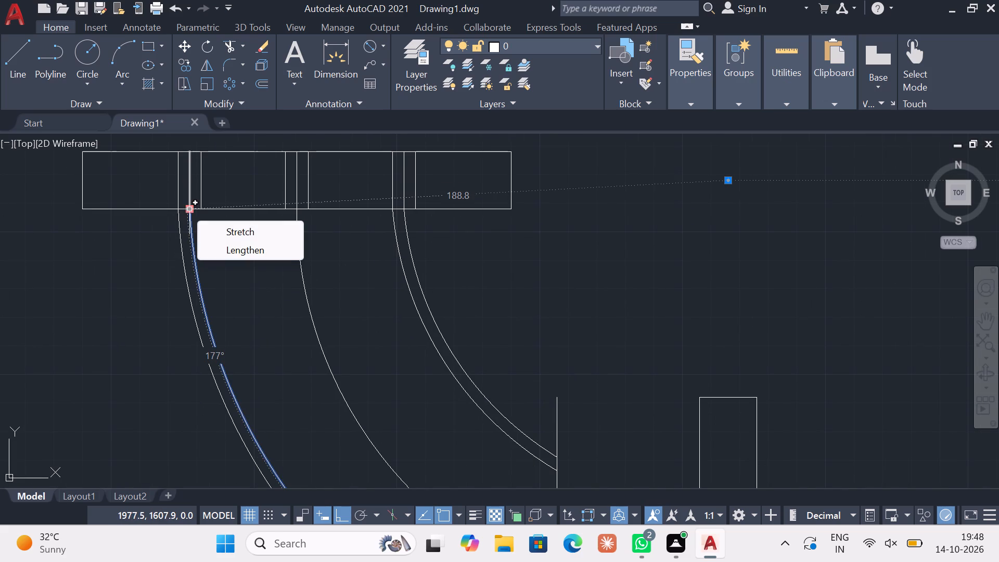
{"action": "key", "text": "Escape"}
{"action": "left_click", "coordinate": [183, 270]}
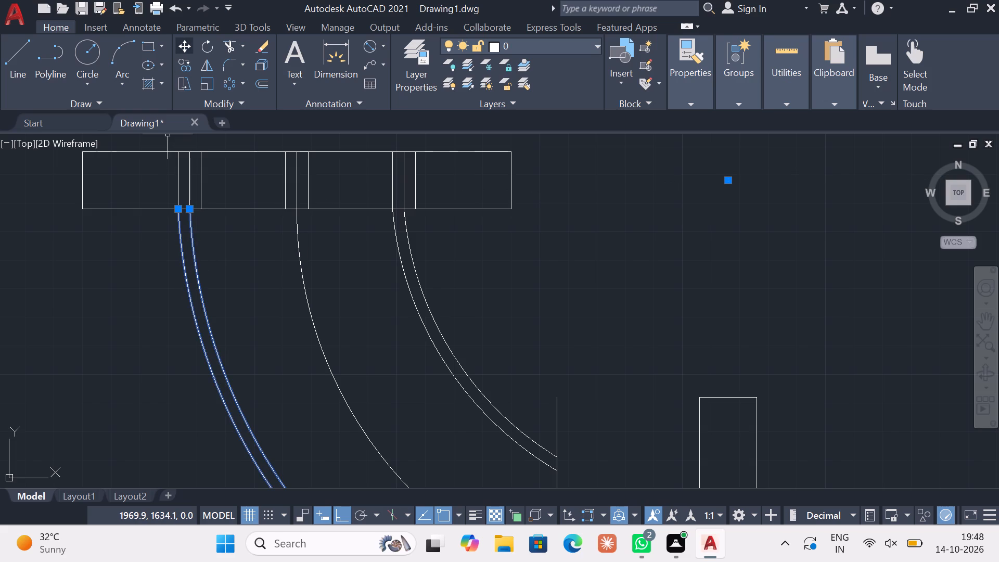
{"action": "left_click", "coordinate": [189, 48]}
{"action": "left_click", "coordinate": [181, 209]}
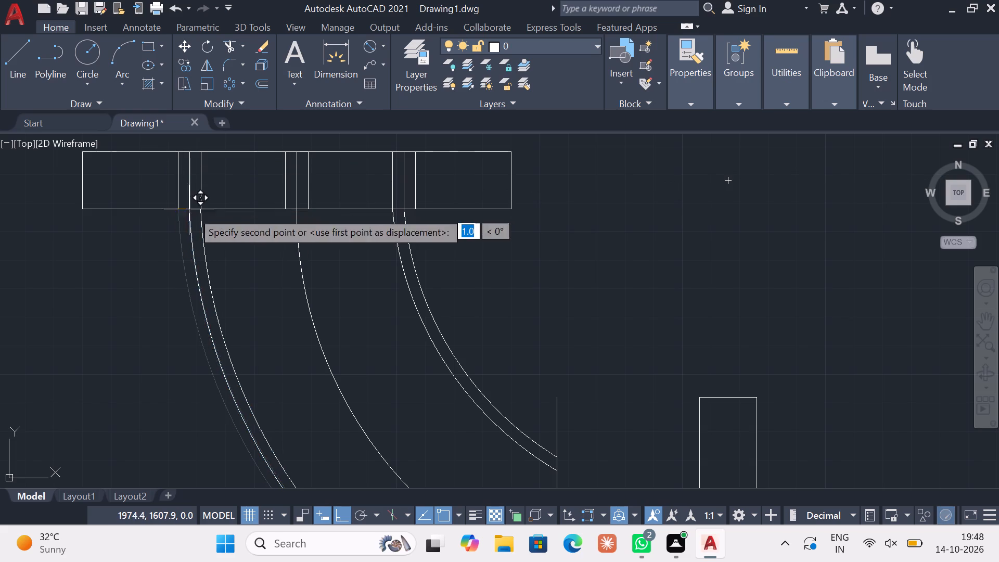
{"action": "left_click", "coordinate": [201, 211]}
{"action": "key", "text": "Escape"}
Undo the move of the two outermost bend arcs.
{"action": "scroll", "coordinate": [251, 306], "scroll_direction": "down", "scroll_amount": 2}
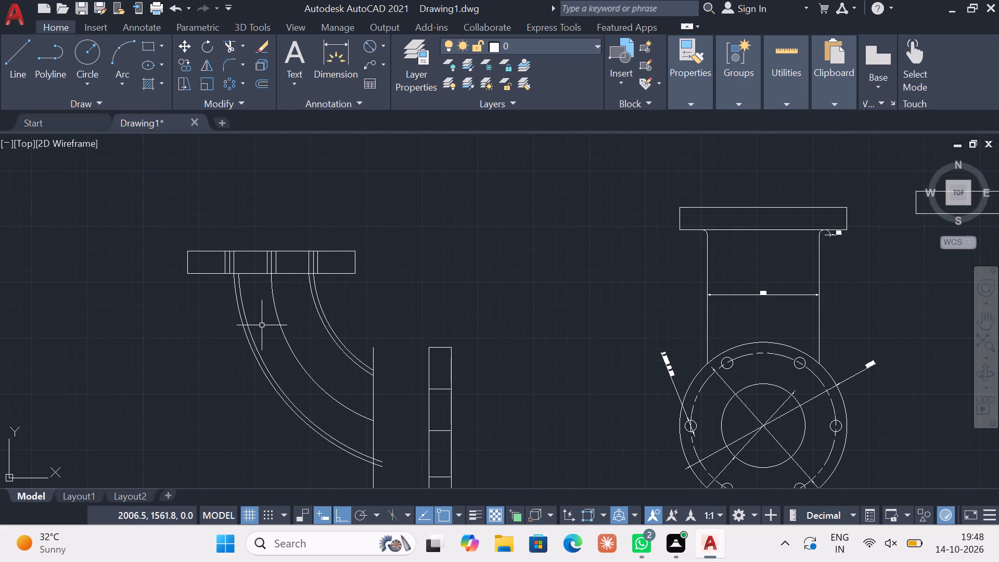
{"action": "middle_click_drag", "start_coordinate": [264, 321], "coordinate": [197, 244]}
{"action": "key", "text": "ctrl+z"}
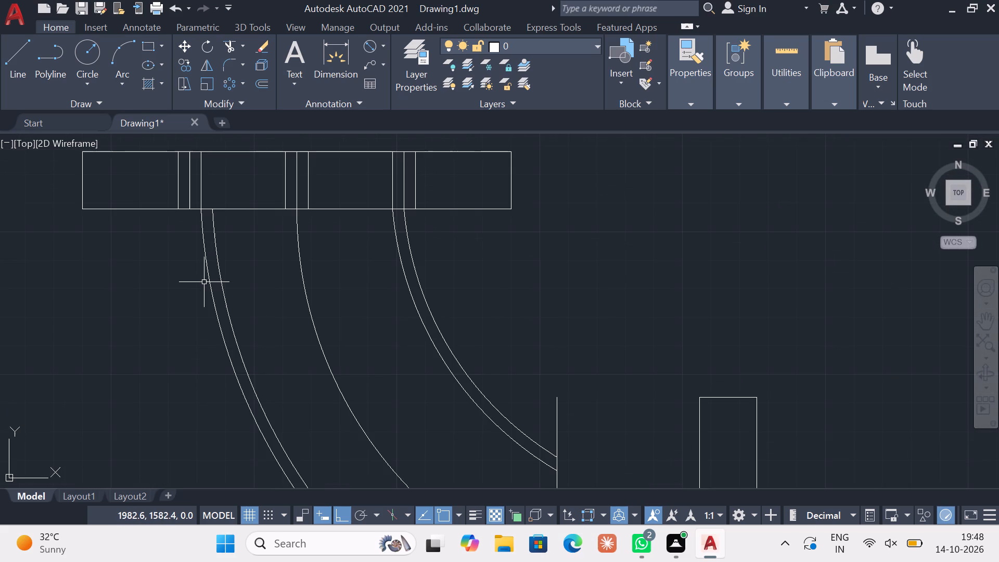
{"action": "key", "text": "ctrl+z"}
Draw a helper line 4 units outward along the flange's lower edge from the outermost arc's end, continued by a short segment downward.
{"action": "scroll", "coordinate": [264, 297], "scroll_direction": "down", "scroll_amount": 1}
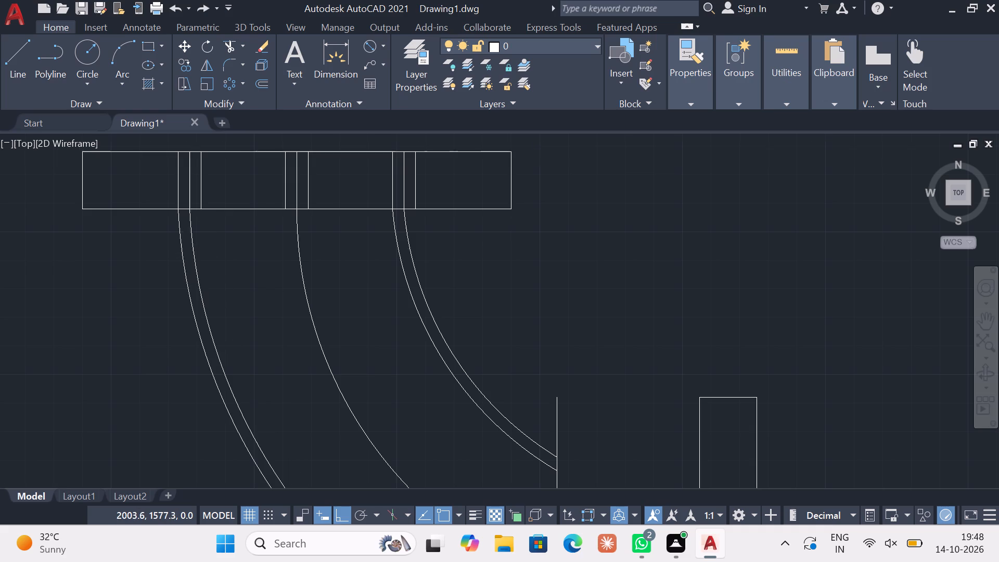
{"action": "middle_click_drag", "start_coordinate": [261, 274], "coordinate": [245, 237]}
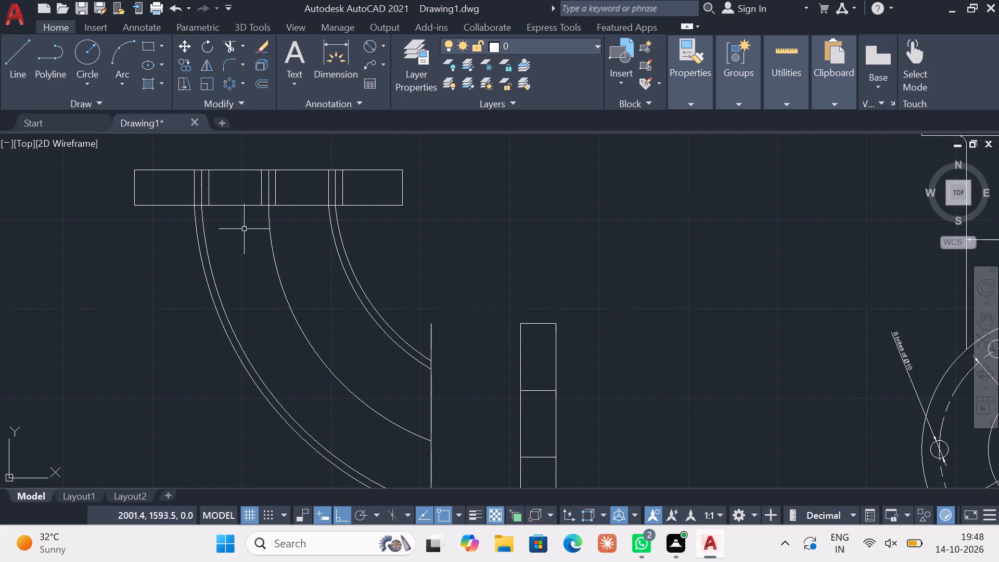
{"action": "left_click", "coordinate": [27, 66]}
{"action": "left_click", "coordinate": [193, 203]}
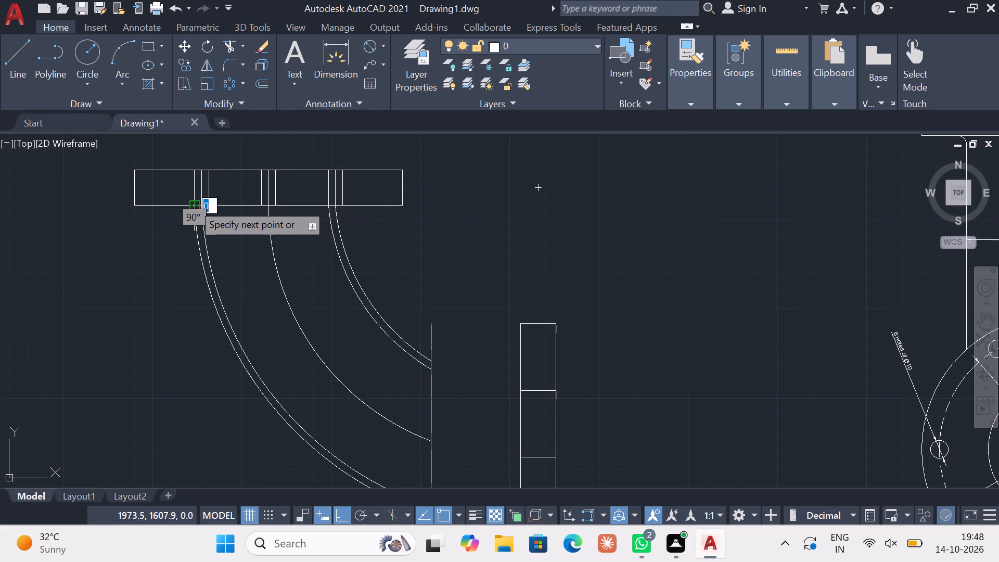
{"action": "key", "text": "4"}
{"action": "key", "text": "Return"}
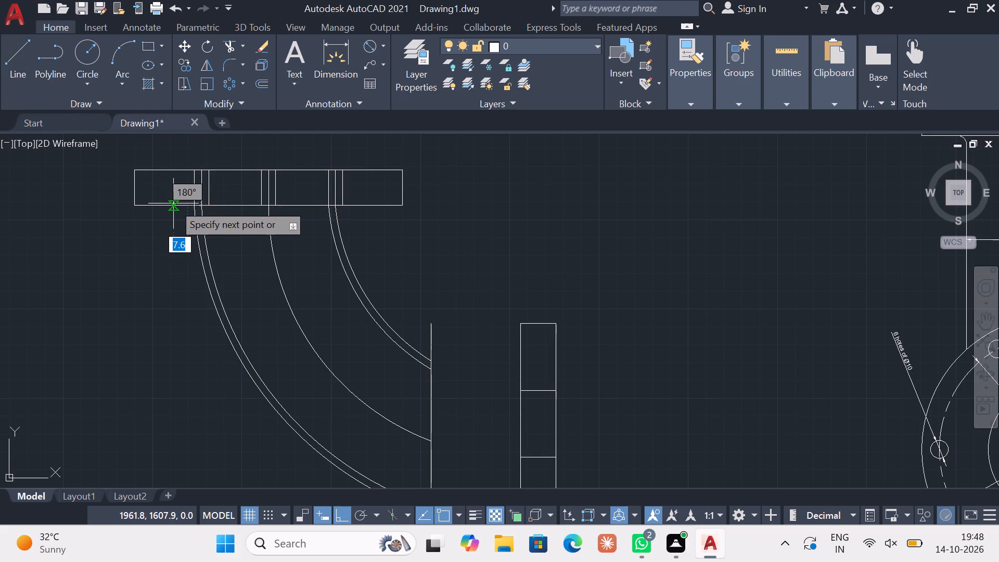
{"action": "left_click", "coordinate": [183, 237]}
{"action": "key", "text": "Escape"}
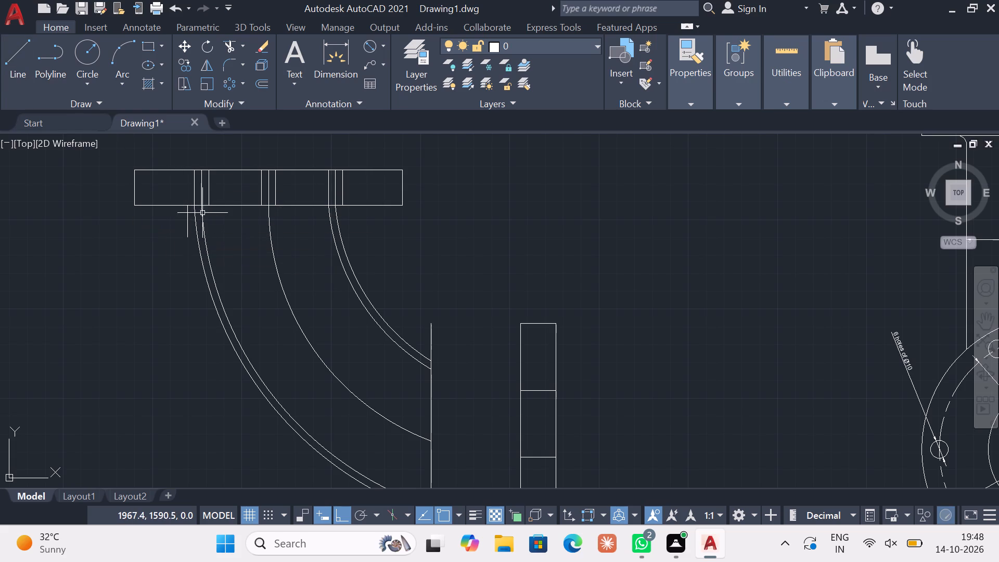
Move the flange's vertical line just inside the two outermost arcs outward to the end of the 4-unit helper segment.
{"action": "left_click", "coordinate": [209, 189]}
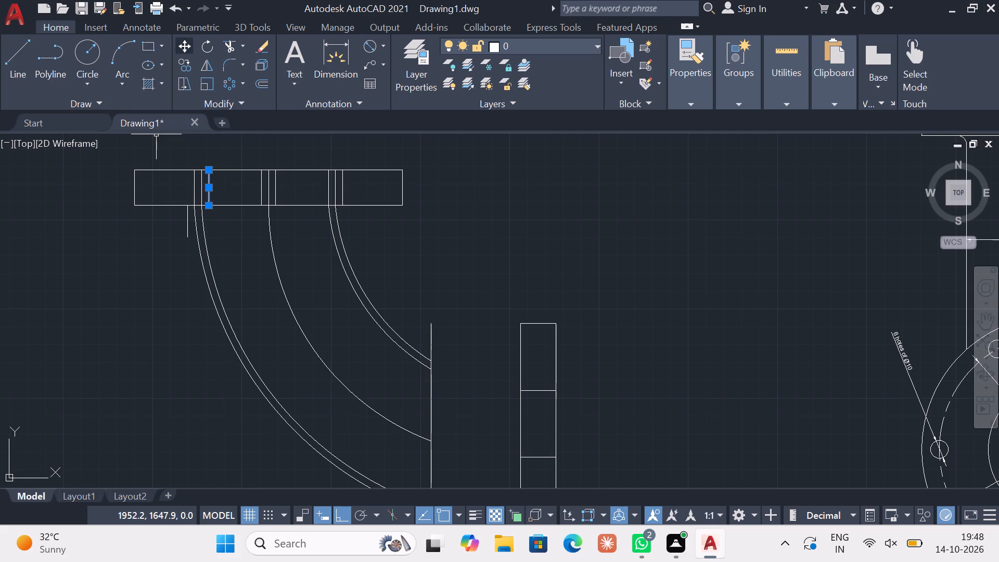
{"action": "left_click", "coordinate": [185, 44]}
{"action": "scroll", "coordinate": [212, 185], "scroll_direction": "up", "scroll_amount": 2}
{"action": "left_click", "coordinate": [201, 236]}
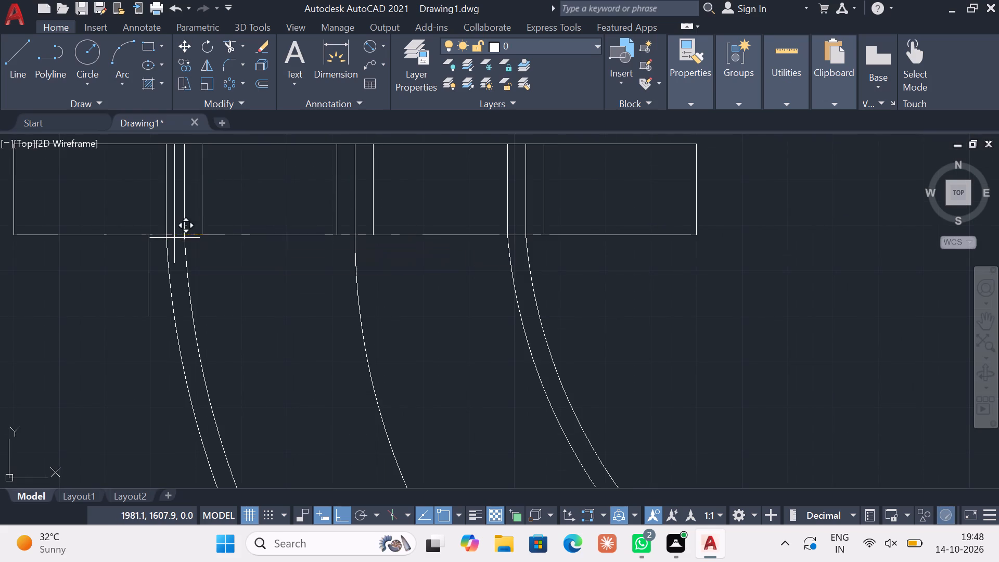
{"action": "left_click", "coordinate": [149, 237]}
{"action": "key", "text": "Escape"}
Delete the short vertical helper segment below the horizontal flange.
{"action": "left_click", "coordinate": [148, 258]}
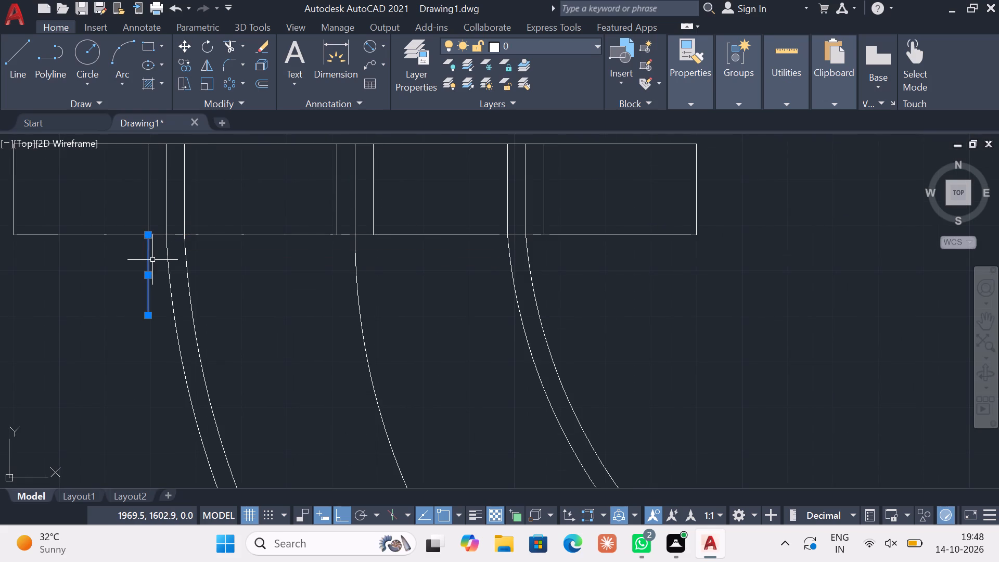
{"action": "key", "text": "Delete"}
Draw a horizontal line from the innermost bend arc's lower end across the vertical flange to just past its far side.
{"action": "scroll", "coordinate": [179, 257], "scroll_direction": "down", "scroll_amount": 2}
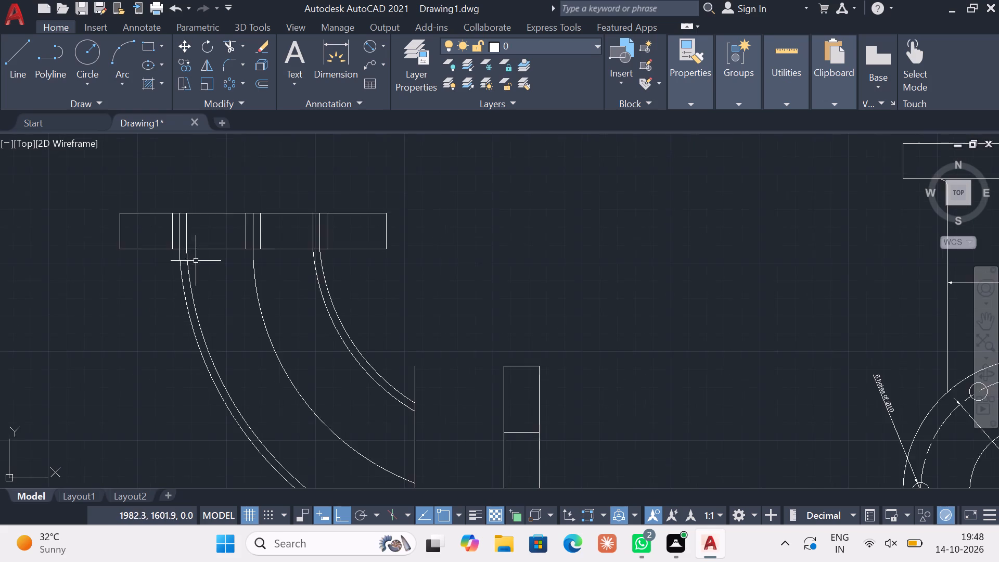
{"action": "scroll", "coordinate": [199, 264], "scroll_direction": "down", "scroll_amount": 2}
{"action": "middle_click_drag", "start_coordinate": [204, 272], "coordinate": [164, 238]}
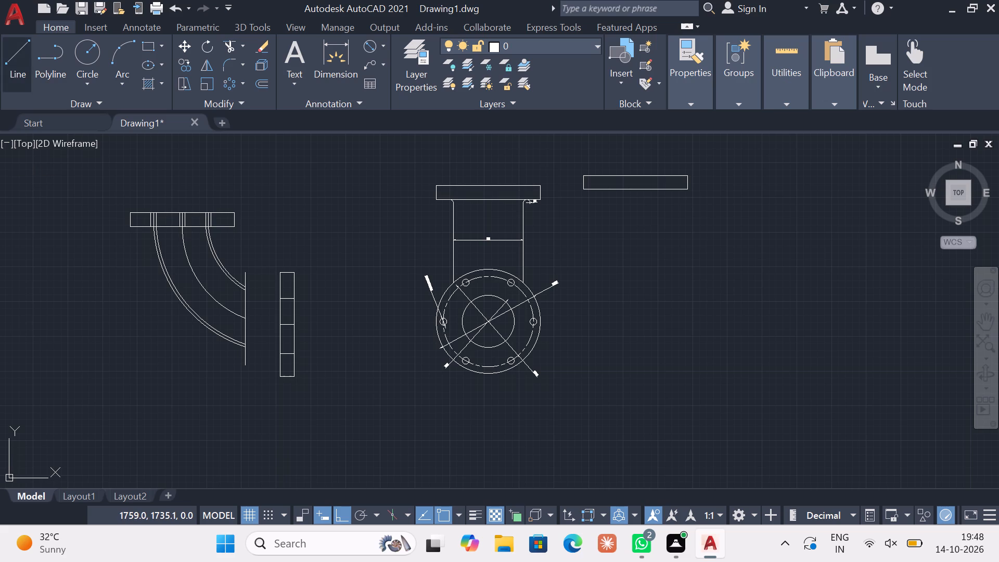
{"action": "left_click", "coordinate": [14, 73]}
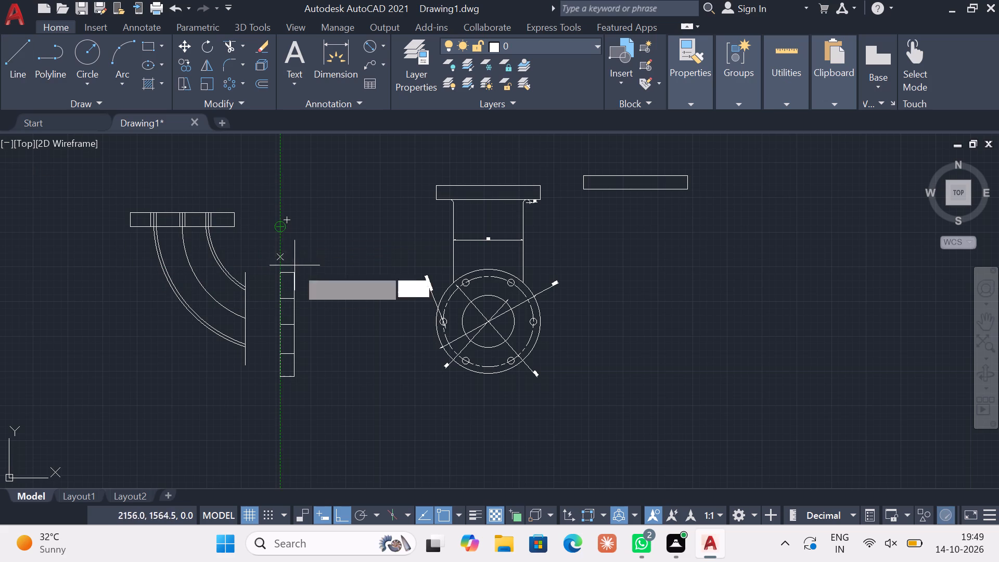
{"action": "scroll", "coordinate": [269, 314], "scroll_direction": "up", "scroll_amount": 2}
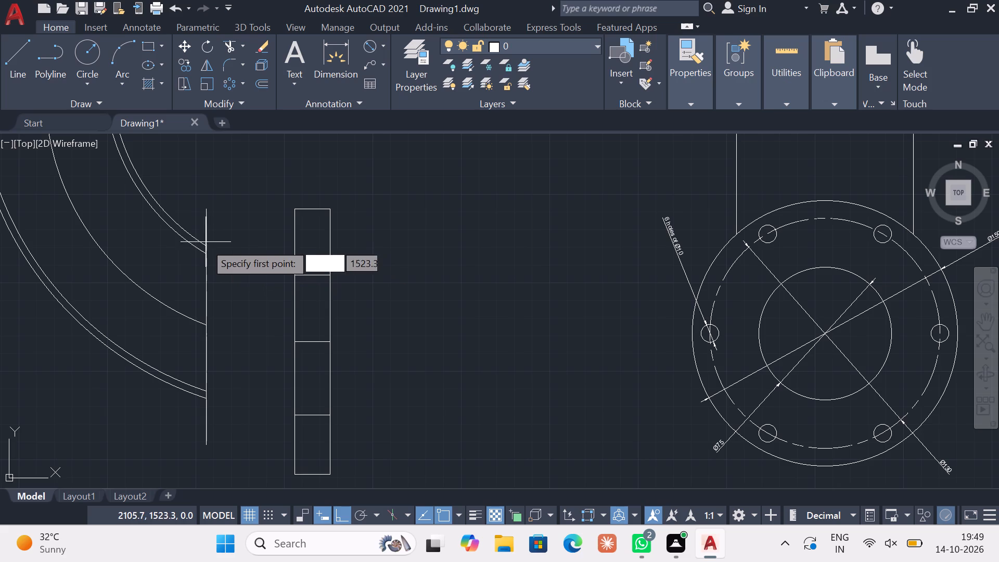
{"action": "scroll", "coordinate": [203, 249], "scroll_direction": "up", "scroll_amount": 3}
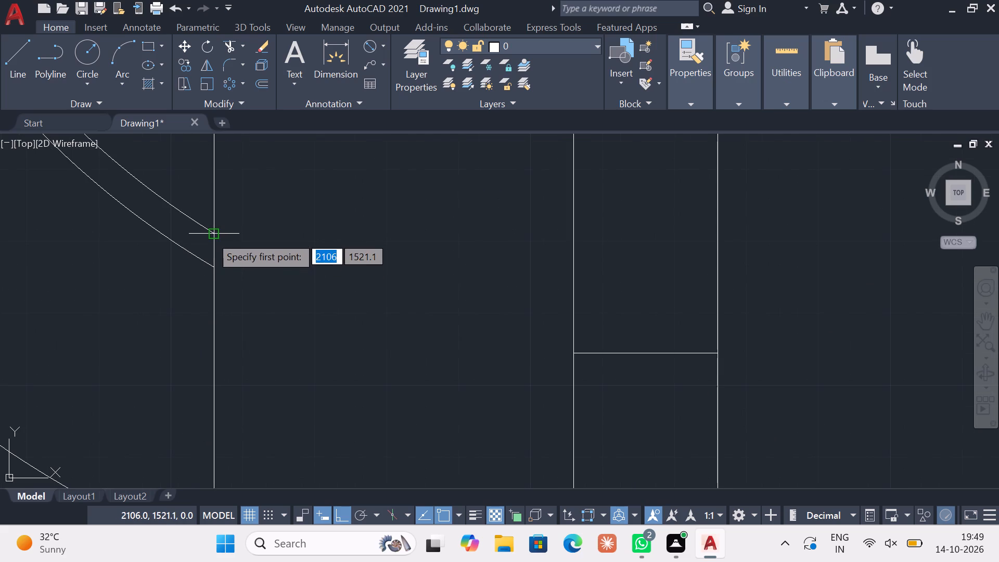
{"action": "left_click", "coordinate": [210, 235]}
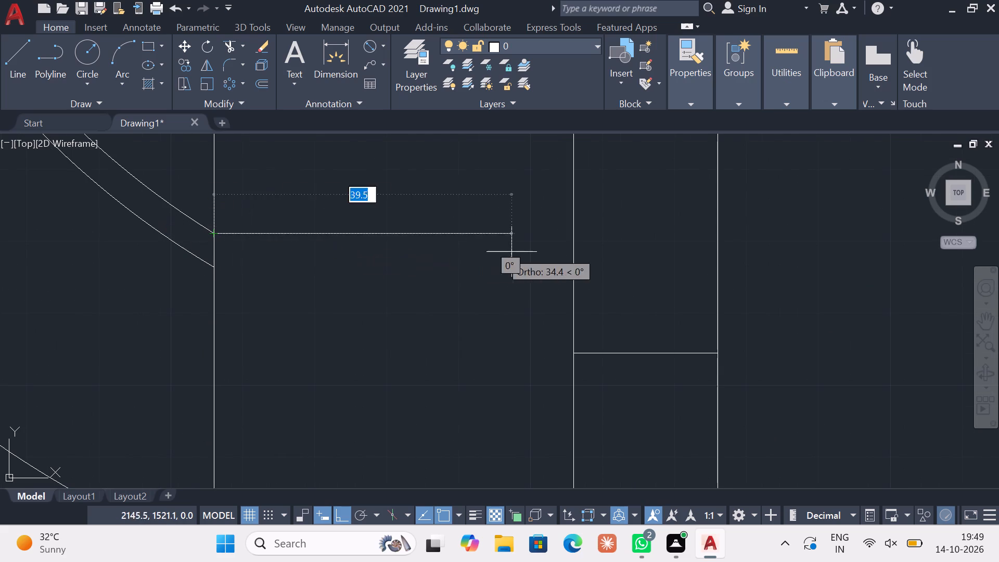
{"action": "left_click", "coordinate": [744, 232]}
{"action": "key", "text": "Escape"}
Draw a horizontal line from the second-innermost bend arc's lower end to the near side of the vertical flange.
{"action": "left_click", "coordinate": [20, 68]}
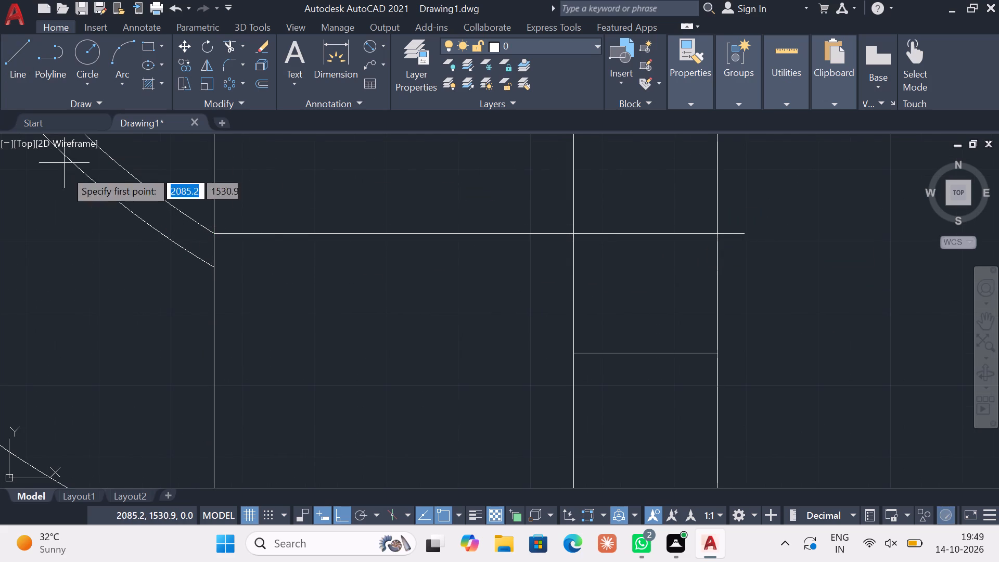
{"action": "left_click", "coordinate": [210, 267]}
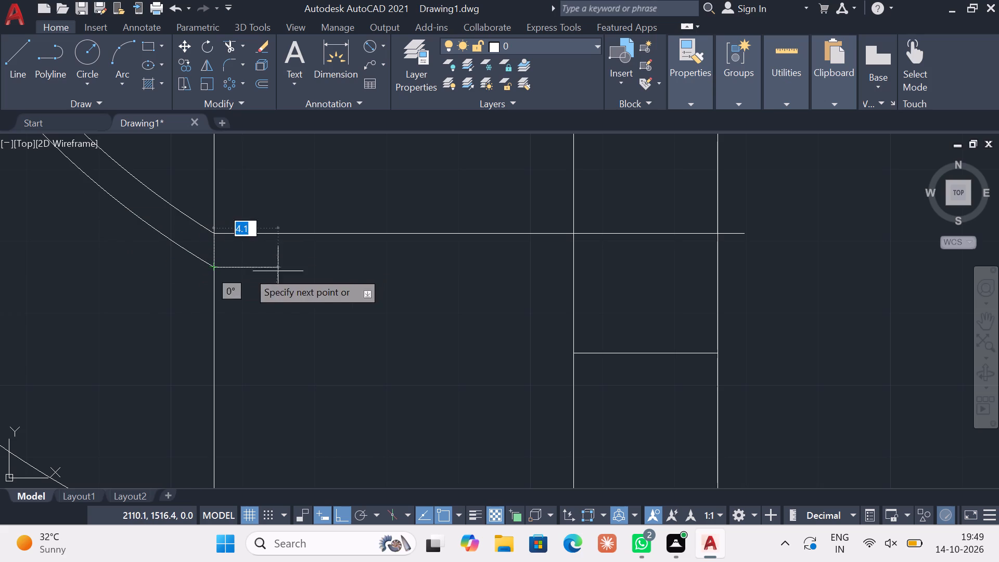
{"action": "left_click", "coordinate": [572, 267]}
{"action": "key", "text": "Escape"}
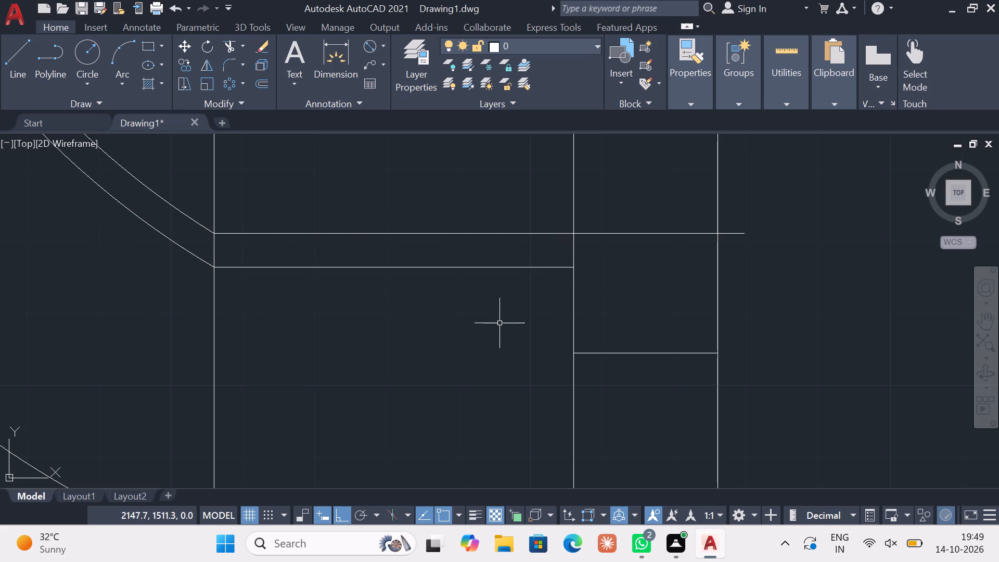
Draw a horizontal line from the middle bend arc's lower end across to the far side of the vertical flange.
{"action": "scroll", "coordinate": [492, 334], "scroll_direction": "down", "scroll_amount": 2}
{"action": "middle_click_drag", "start_coordinate": [488, 334], "coordinate": [481, 251]}
{"action": "left_click", "coordinate": [6, 69]}
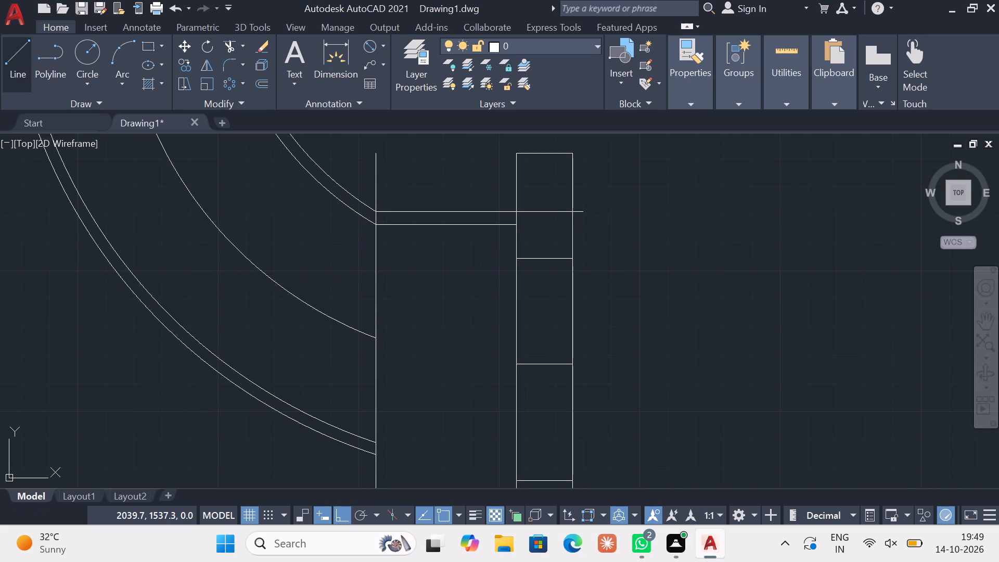
{"action": "left_click", "coordinate": [372, 340]}
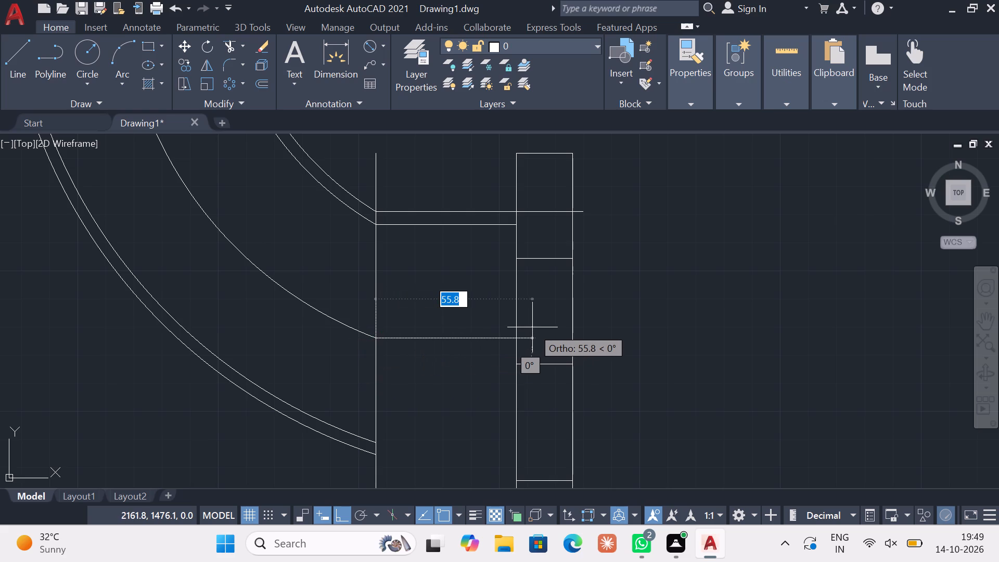
{"action": "left_click", "coordinate": [576, 340]}
{"action": "key", "text": "Escape"}
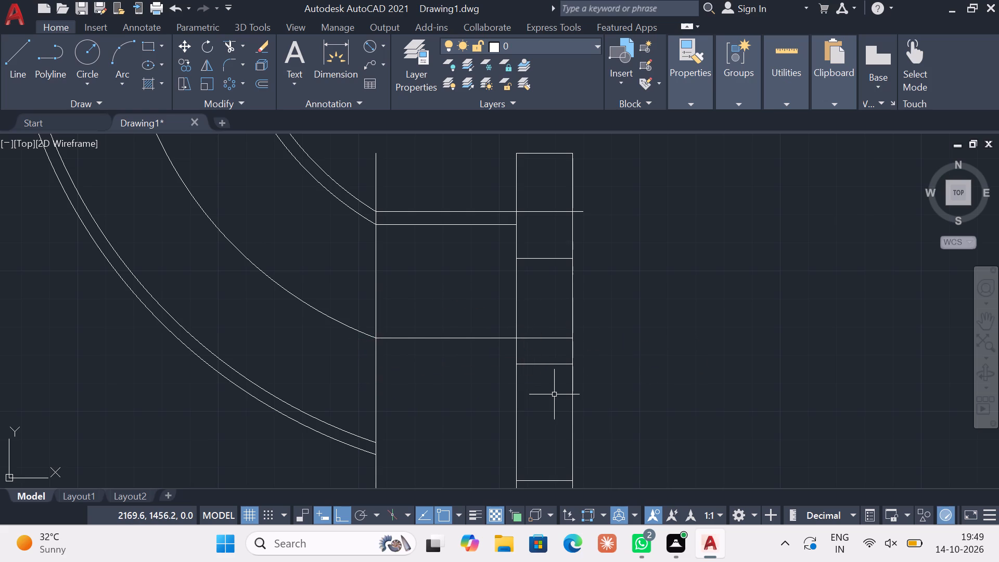
Delete the three short horizontal lines crossing the inside of the vertical flange, keeping the lines coming from the bend arcs.
{"action": "left_click", "coordinate": [554, 394]}
{"action": "left_click", "coordinate": [544, 367]}
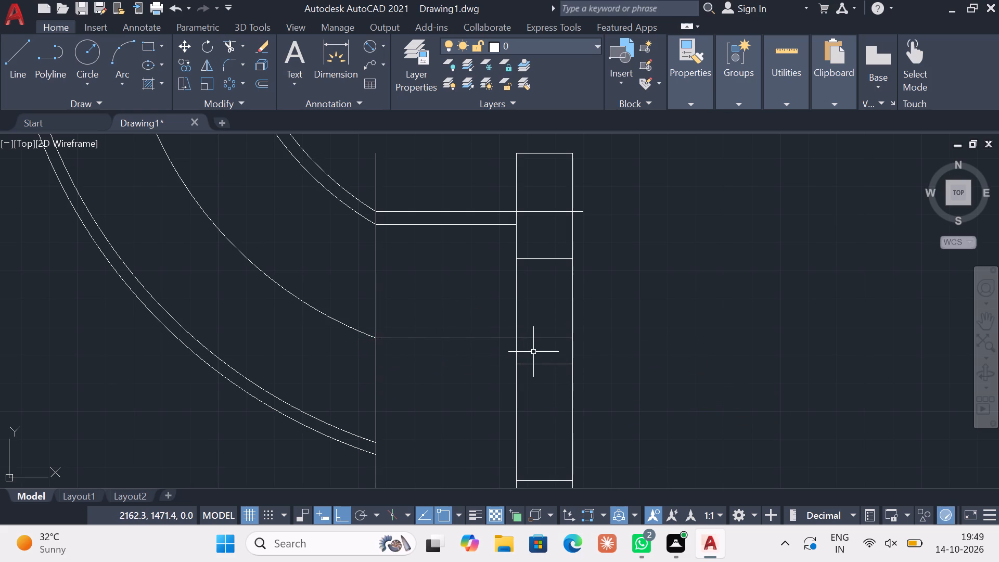
{"action": "left_click", "coordinate": [542, 275]}
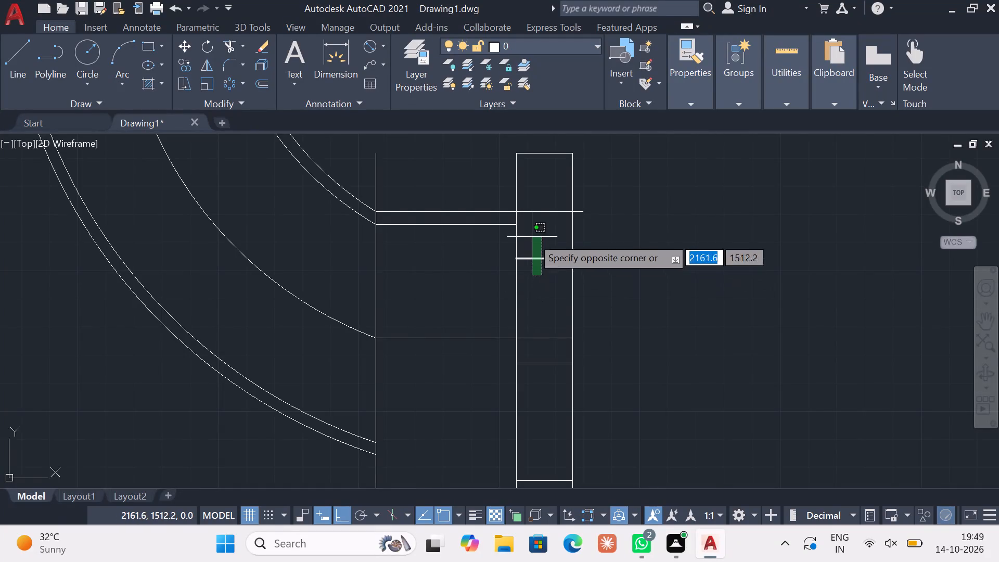
{"action": "left_click", "coordinate": [532, 237]}
{"action": "left_click", "coordinate": [553, 398]}
{"action": "left_click", "coordinate": [539, 354]}
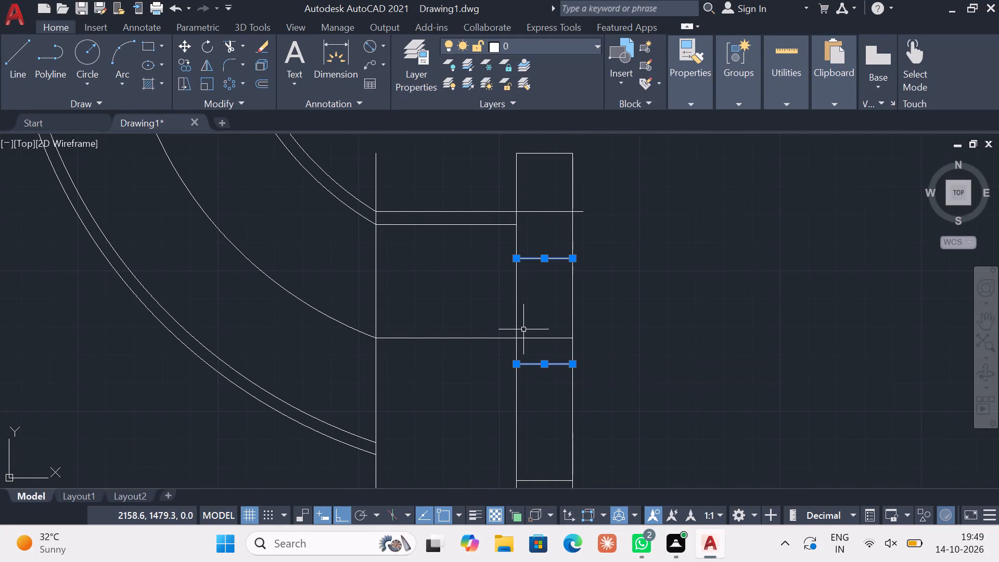
{"action": "key", "text": "Delete"}
{"action": "middle_click_drag", "start_coordinate": [523, 329], "coordinate": [493, 276]}
{"action": "scroll", "coordinate": [497, 282], "scroll_direction": "down", "scroll_amount": 1}
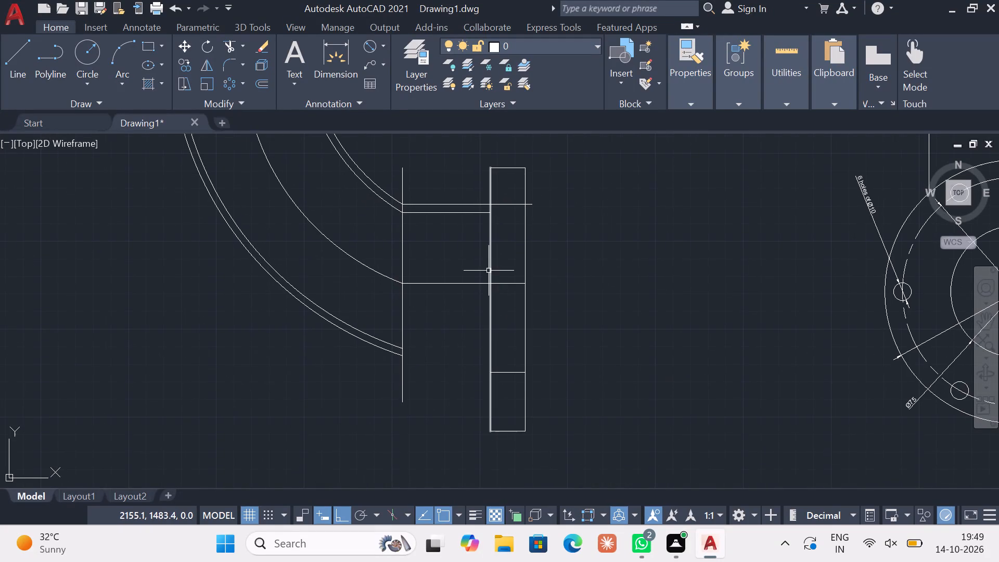
{"action": "left_click", "coordinate": [6, 66]}
{"action": "key", "text": "Escape"}
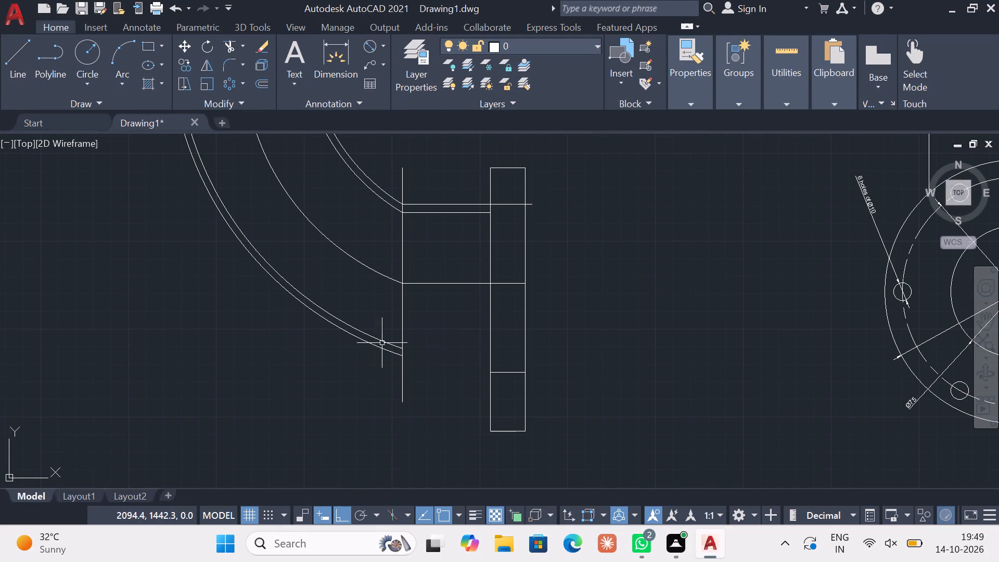
{"action": "left_click", "coordinate": [507, 395]}
{"action": "left_click", "coordinate": [503, 346]}
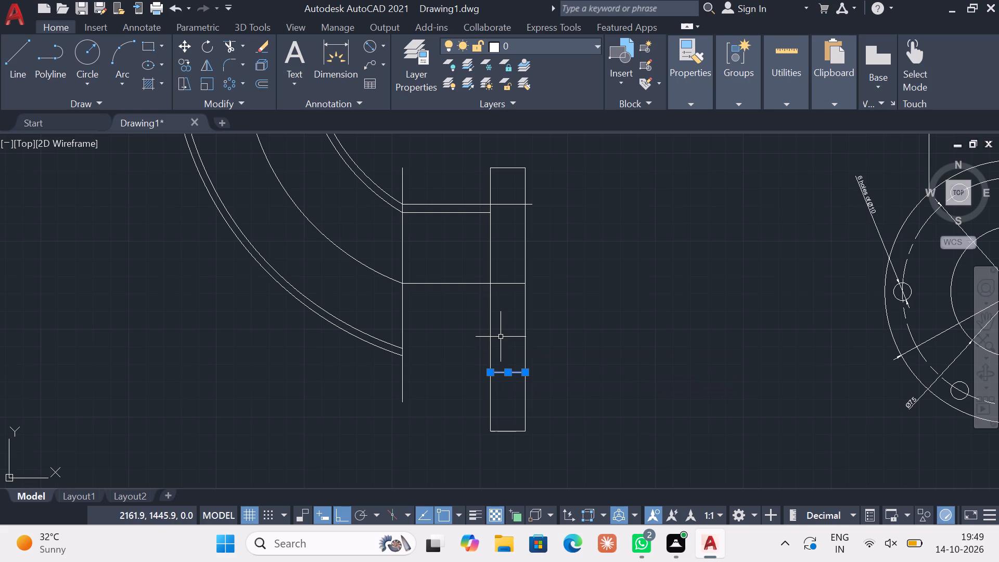
{"action": "key", "text": "Delete"}
{"action": "key", "text": "BackSpace"}
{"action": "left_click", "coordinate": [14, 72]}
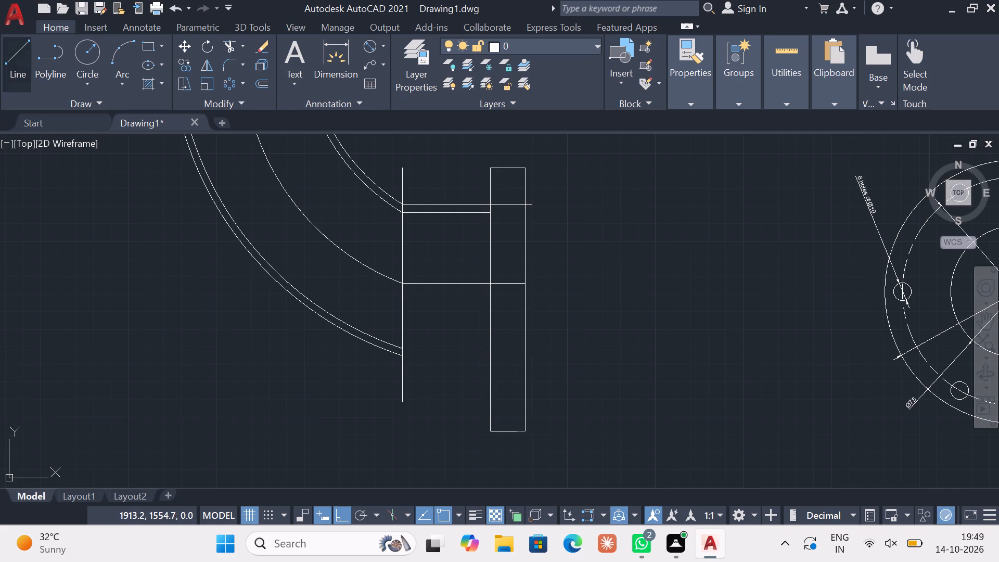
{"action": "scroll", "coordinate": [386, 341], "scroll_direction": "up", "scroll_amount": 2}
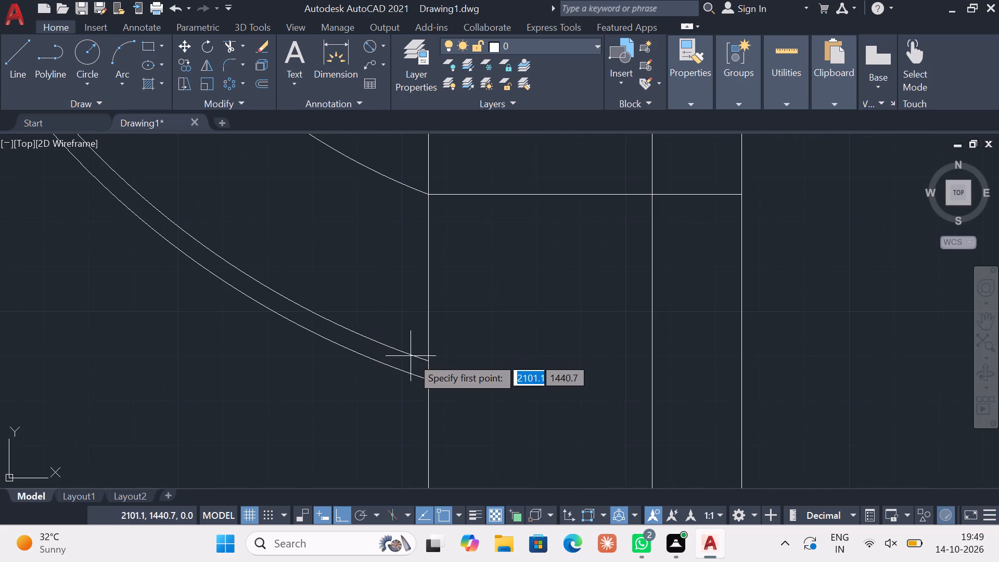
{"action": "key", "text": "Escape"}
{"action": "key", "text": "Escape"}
Trim the vertical helper line down to the second-outermost arc's end, and trim the innermost arc's line where it overhangs the vertical flange.
{"action": "left_click", "coordinate": [233, 50]}
{"action": "middle_click_drag", "start_coordinate": [463, 247], "coordinate": [453, 368]}
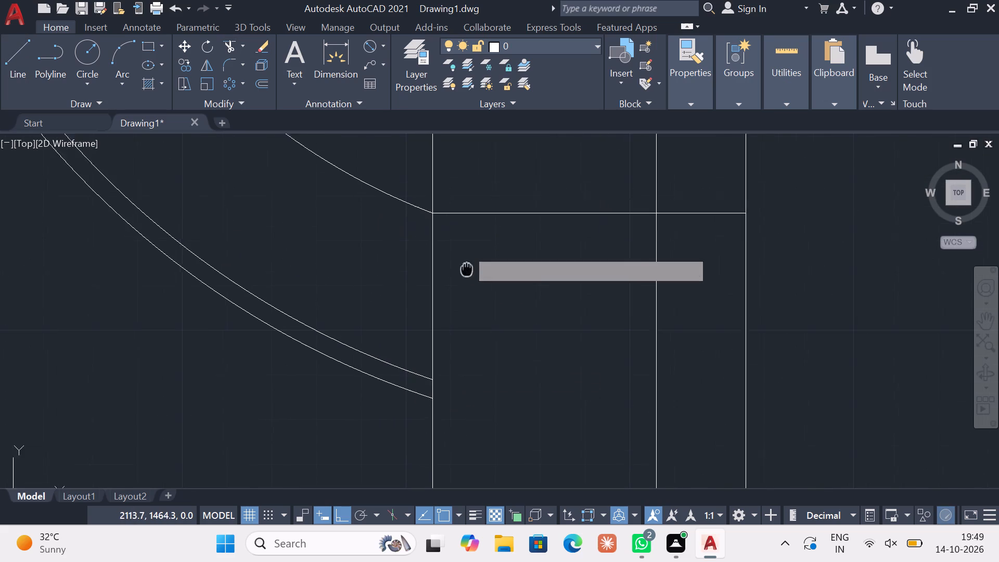
{"action": "middle_click_drag", "start_coordinate": [453, 368], "coordinate": [441, 422]}
{"action": "scroll", "coordinate": [420, 391], "scroll_direction": "down", "scroll_amount": 1}
{"action": "left_click", "coordinate": [411, 214]}
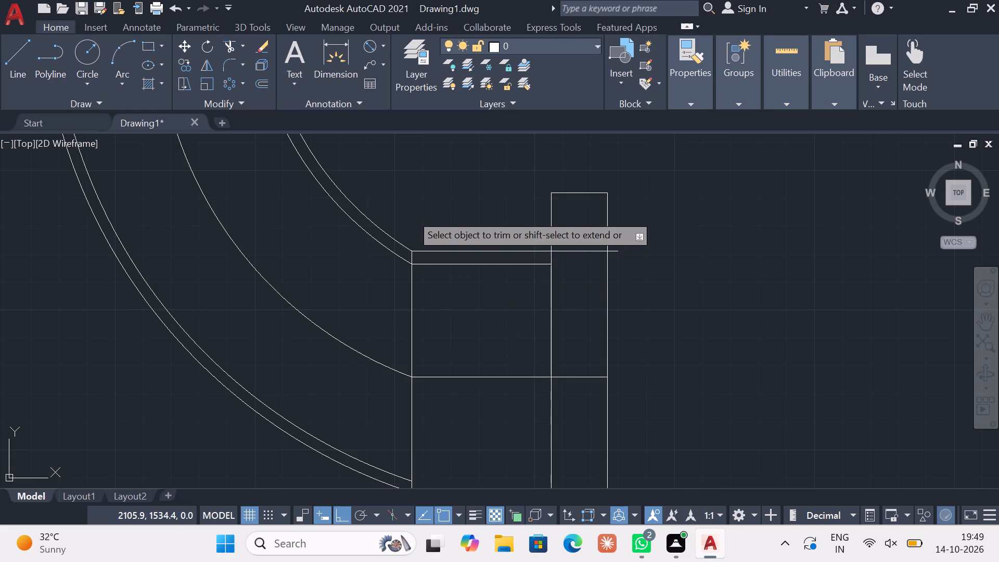
{"action": "scroll", "coordinate": [409, 246], "scroll_direction": "up", "scroll_amount": 1}
{"action": "left_click", "coordinate": [409, 264]}
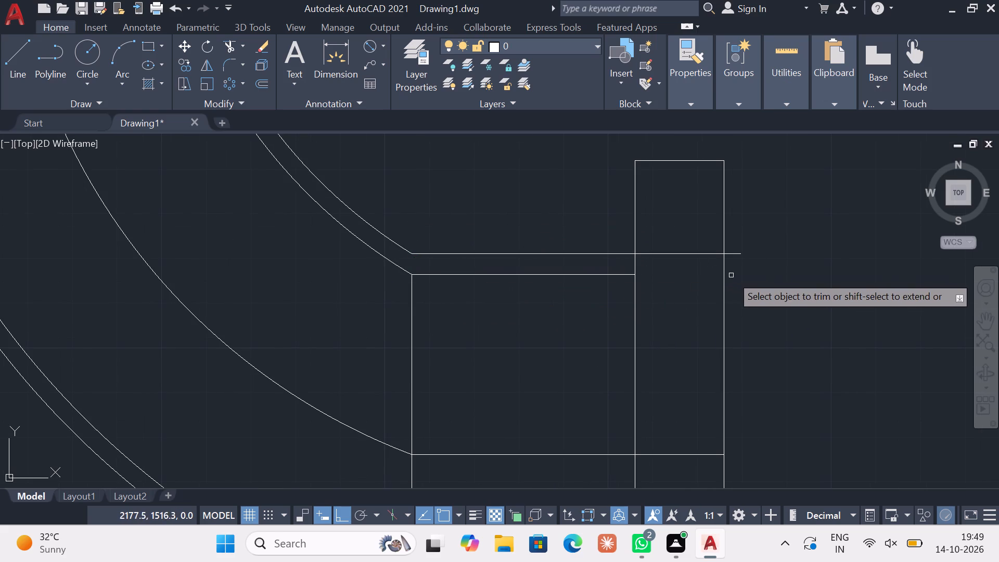
{"action": "left_click", "coordinate": [740, 256]}
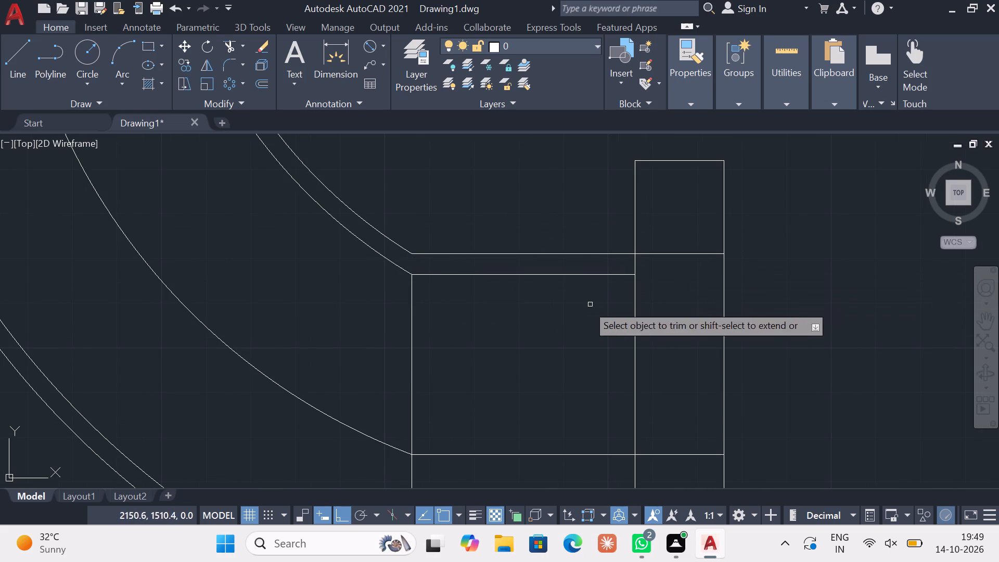
{"action": "left_click", "coordinate": [413, 311]}
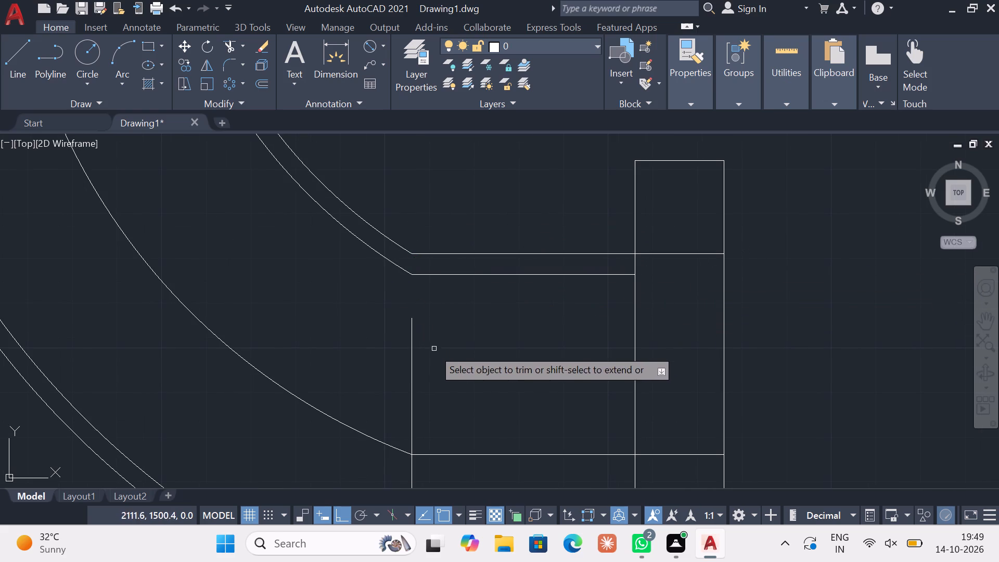
{"action": "left_click", "coordinate": [411, 355]}
{"action": "middle_click_drag", "start_coordinate": [487, 446], "coordinate": [469, 188]}
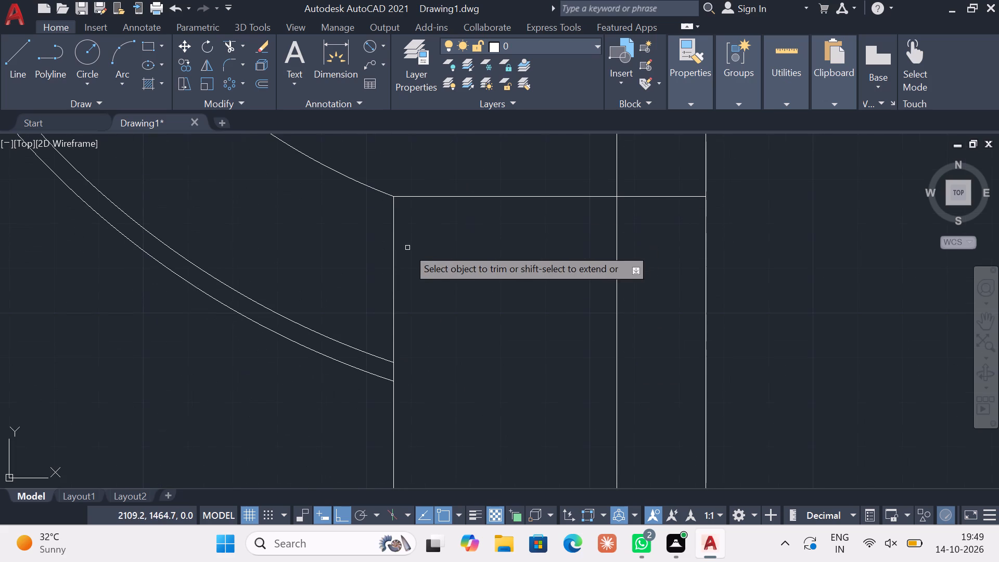
{"action": "left_click", "coordinate": [395, 280]}
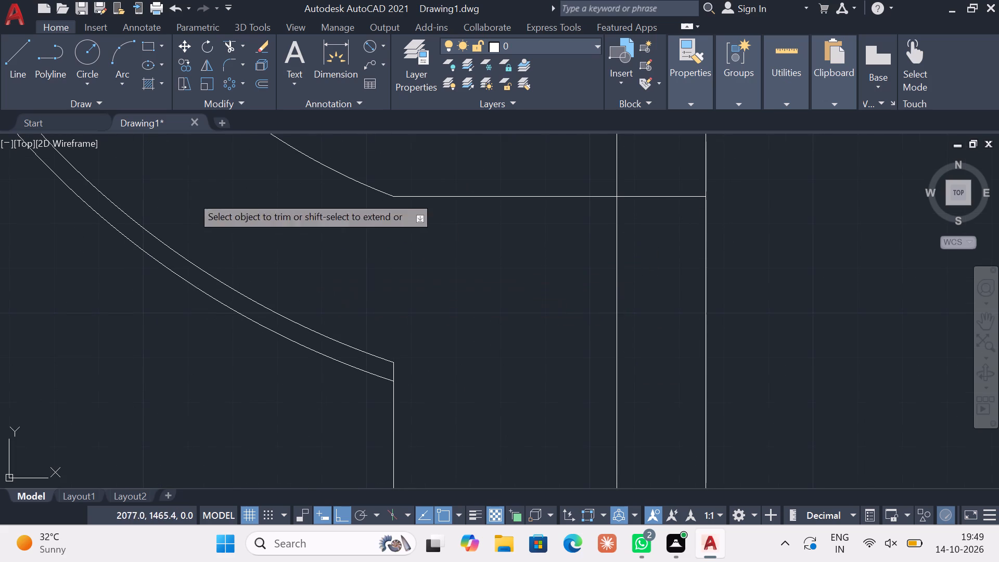
{"action": "key", "text": "Escape"}
Draw a horizontal line from the second-outermost bend arc's lower end to the near side of the vertical flange.
{"action": "left_click", "coordinate": [17, 59]}
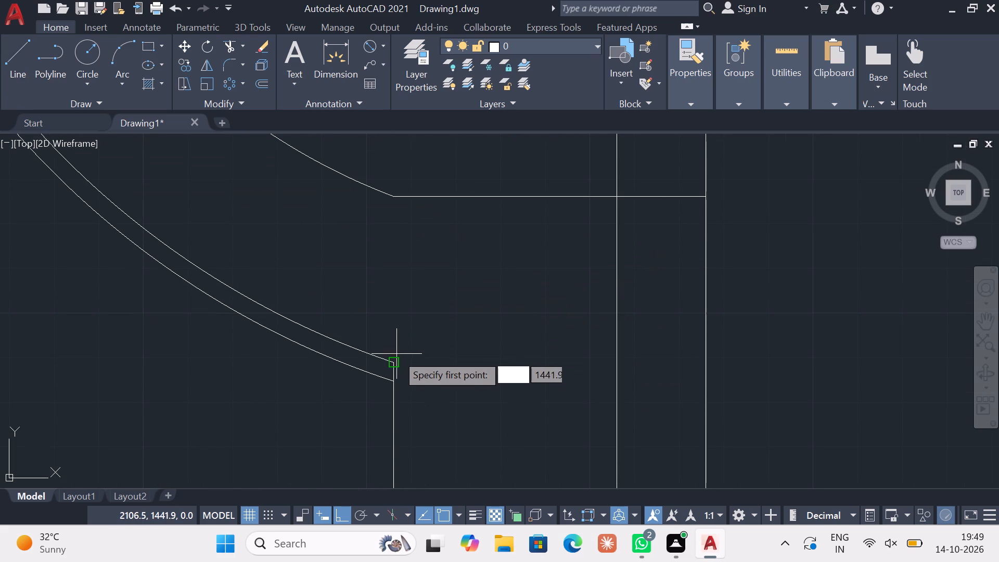
{"action": "left_click", "coordinate": [398, 363]}
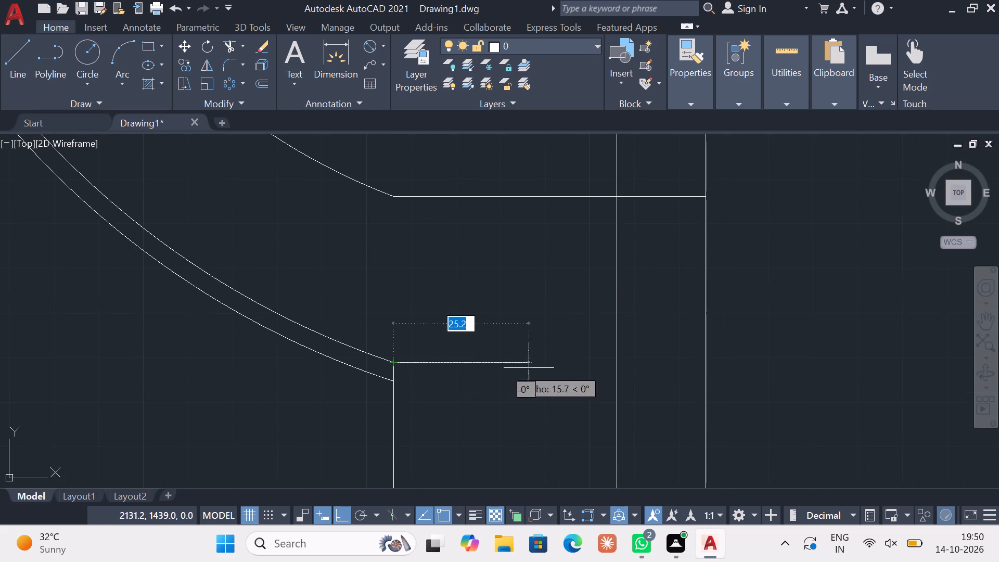
{"action": "left_click", "coordinate": [614, 364]}
{"action": "key", "text": "Escape"}
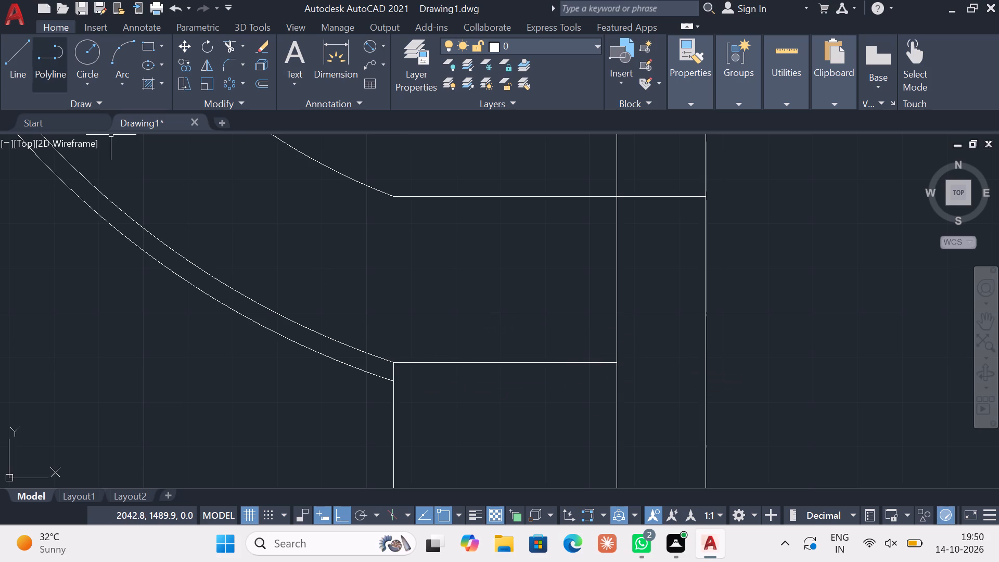
Draw a horizontal line from the outermost bend arc's lower end to the near side of the vertical flange.
{"action": "left_click", "coordinate": [24, 66]}
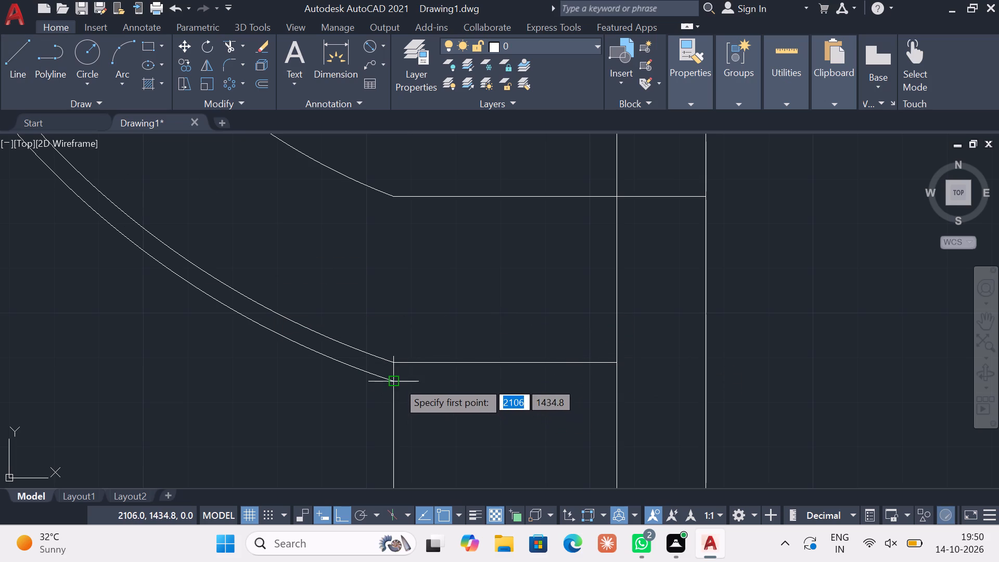
{"action": "left_click", "coordinate": [398, 381]}
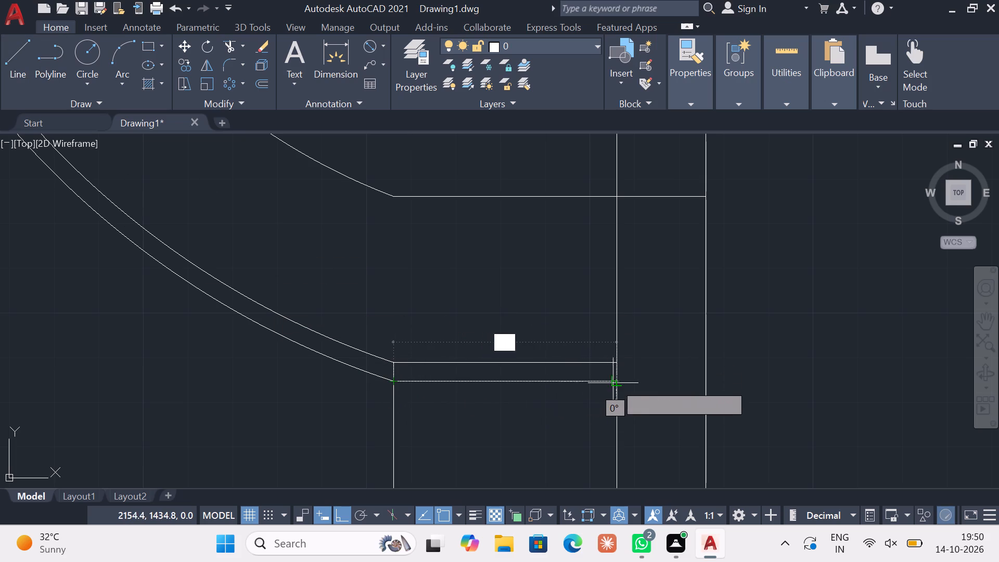
{"action": "left_click", "coordinate": [617, 383]}
{"action": "key", "text": "Escape"}
Delete the remaining vertical helper line at the outer bend arcs' lower ends.
{"action": "left_click", "coordinate": [429, 430]}
{"action": "left_click", "coordinate": [382, 422]}
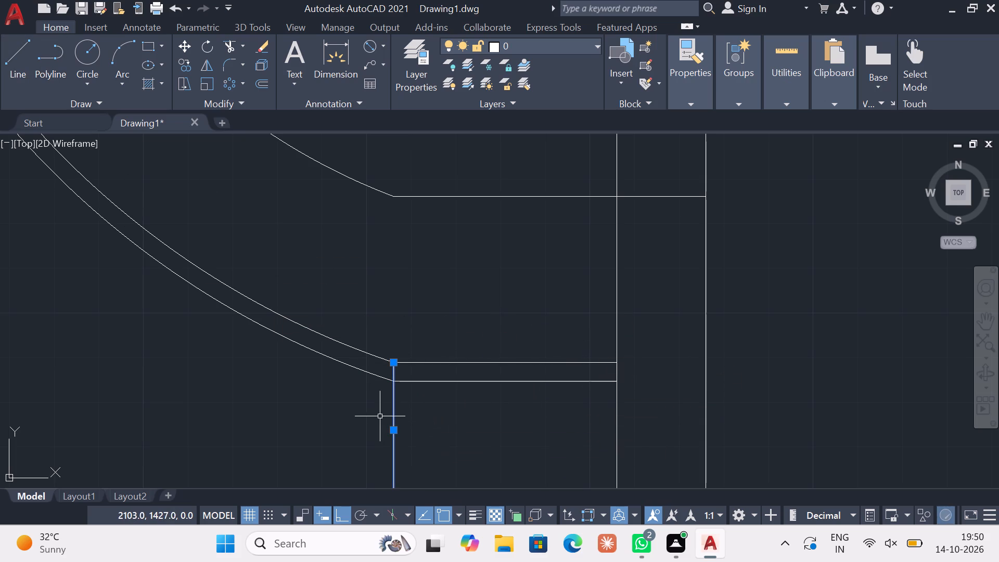
{"action": "key", "text": "Delete"}
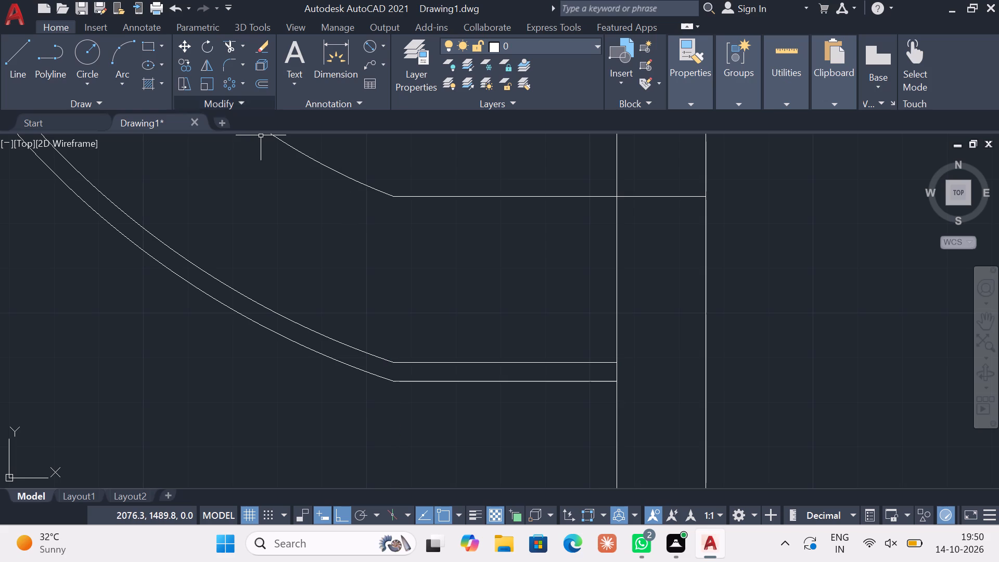
Fillet the corner between the outermost bend arc and its horizontal line with a radius of 2.
{"action": "left_click", "coordinate": [244, 64]}
{"action": "left_click", "coordinate": [198, 86]}
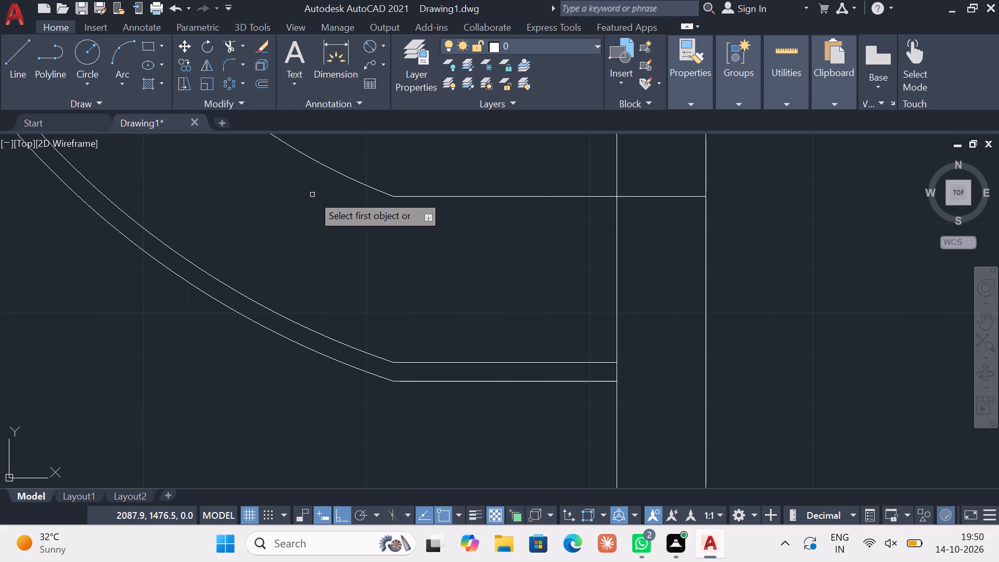
{"action": "key", "text": "r"}
{"action": "key", "text": "Return"}
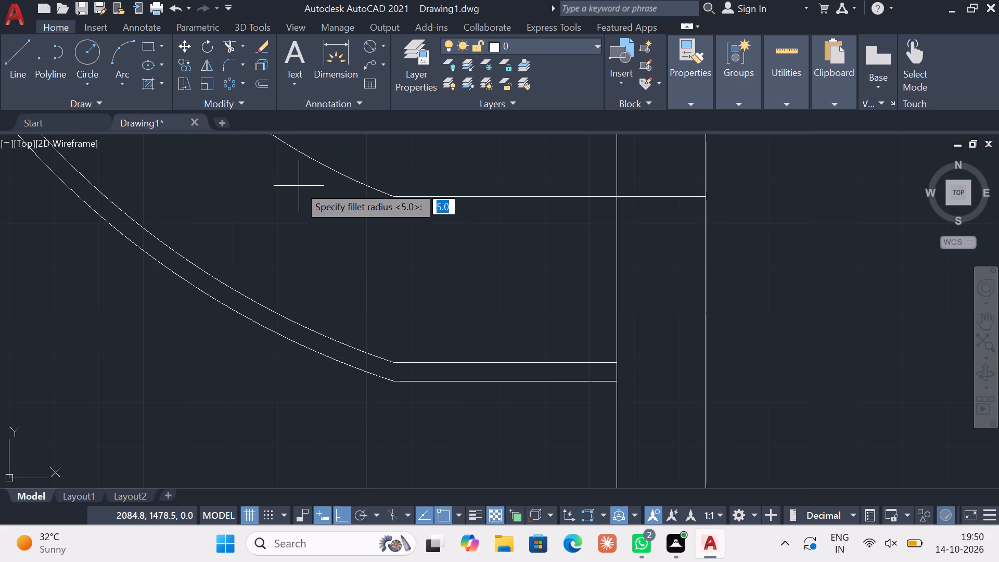
{"action": "key", "text": "2"}
{"action": "key", "text": "Return"}
{"action": "left_click", "coordinate": [362, 371]}
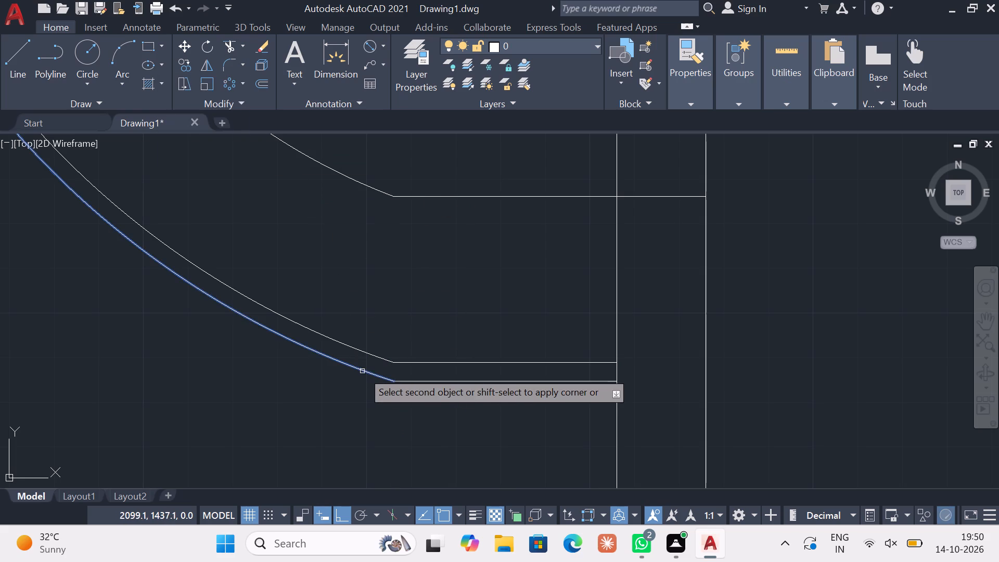
{"action": "left_click", "coordinate": [411, 379]}
{"action": "key", "text": "Escape"}
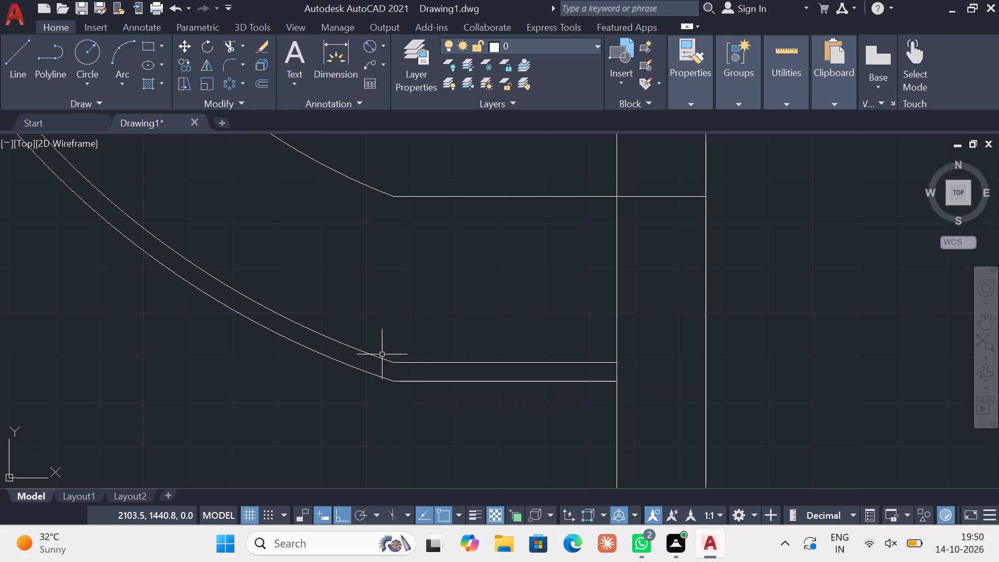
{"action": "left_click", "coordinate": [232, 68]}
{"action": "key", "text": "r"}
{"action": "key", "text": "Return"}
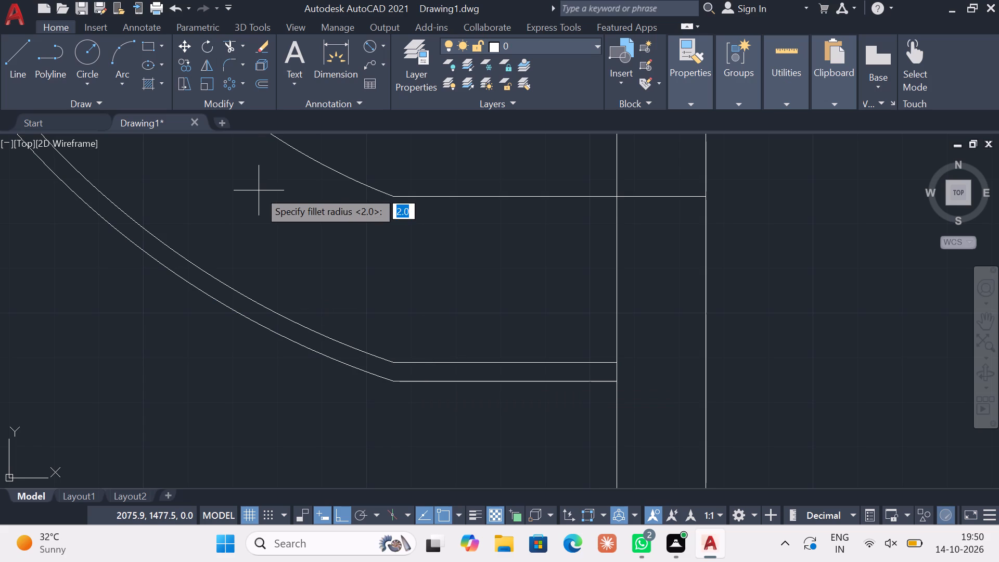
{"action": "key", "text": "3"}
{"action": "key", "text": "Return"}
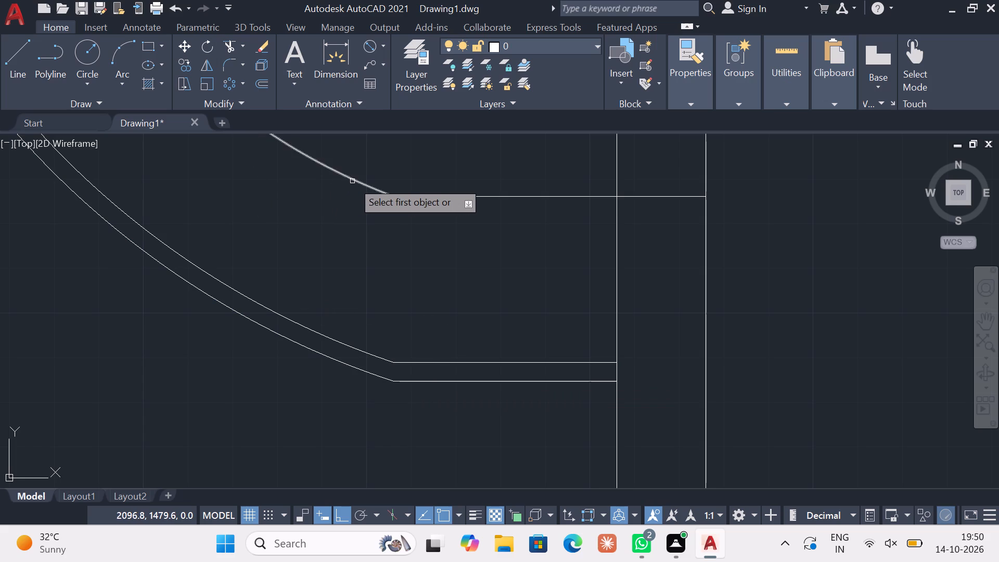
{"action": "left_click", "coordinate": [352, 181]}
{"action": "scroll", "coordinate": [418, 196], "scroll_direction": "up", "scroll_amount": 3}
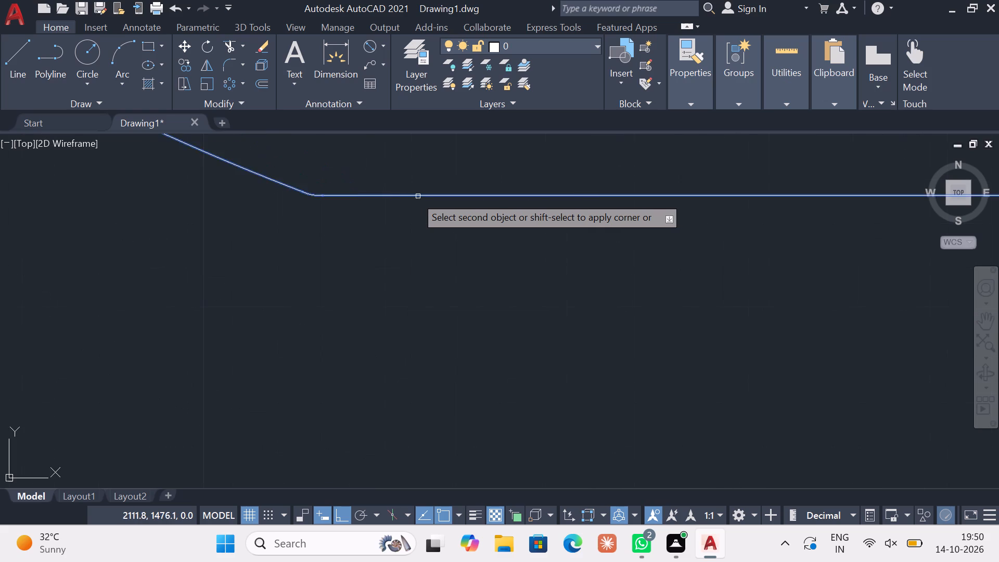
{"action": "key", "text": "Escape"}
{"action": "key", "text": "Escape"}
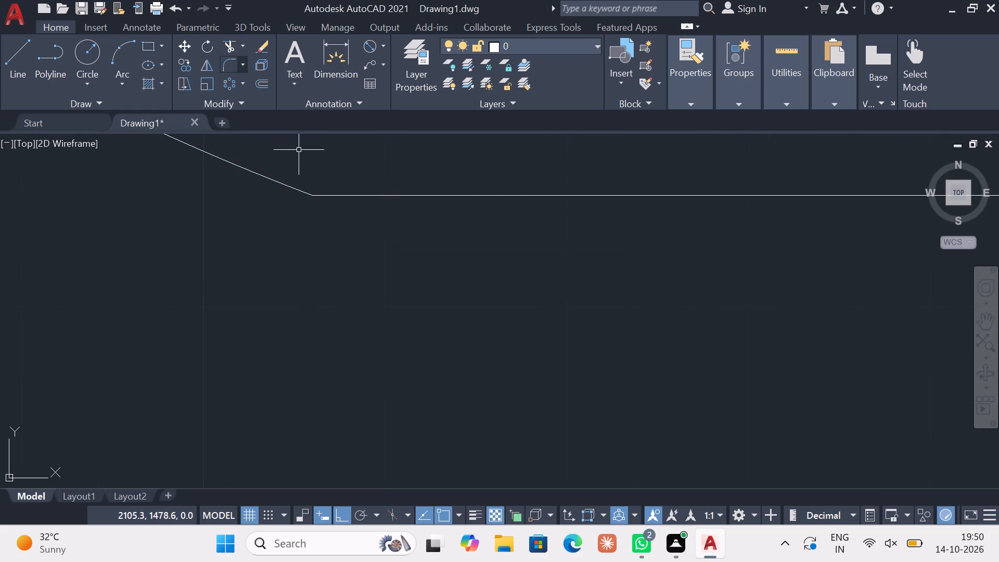
Fillet the corner between the middle bend arc and its horizontal line with a radius of 5.
{"action": "left_click", "coordinate": [244, 62]}
{"action": "left_click", "coordinate": [217, 81]}
{"action": "key", "text": "r"}
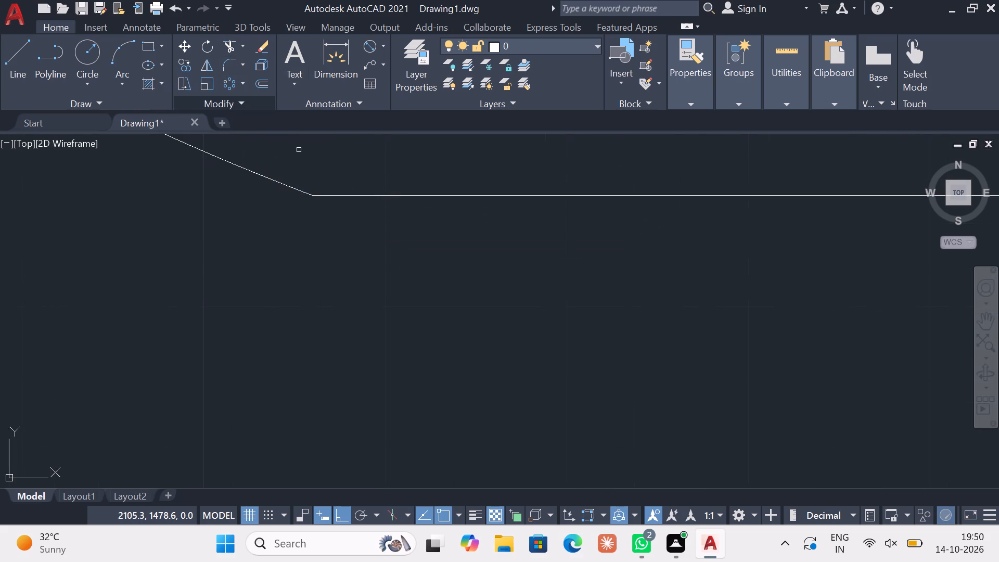
{"action": "key", "text": "Return"}
{"action": "key", "text": "5"}
{"action": "key", "text": "Return"}
{"action": "left_click", "coordinate": [232, 162]}
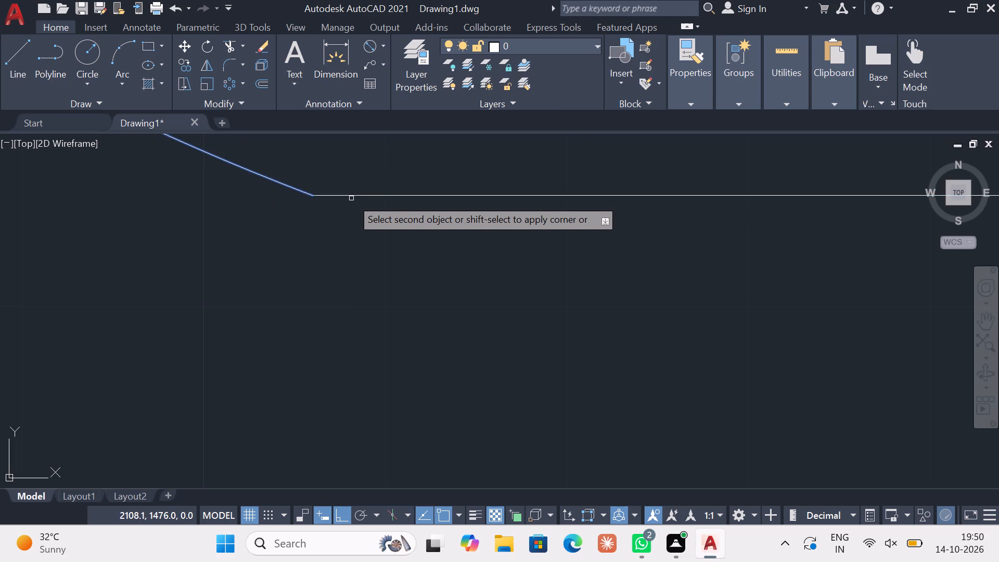
{"action": "left_click", "coordinate": [352, 195]}
{"action": "scroll", "coordinate": [343, 201], "scroll_direction": "down", "scroll_amount": 2}
{"action": "scroll", "coordinate": [332, 248], "scroll_direction": "down", "scroll_amount": 1}
{"action": "middle_click_drag", "start_coordinate": [332, 252], "coordinate": [335, 233]}
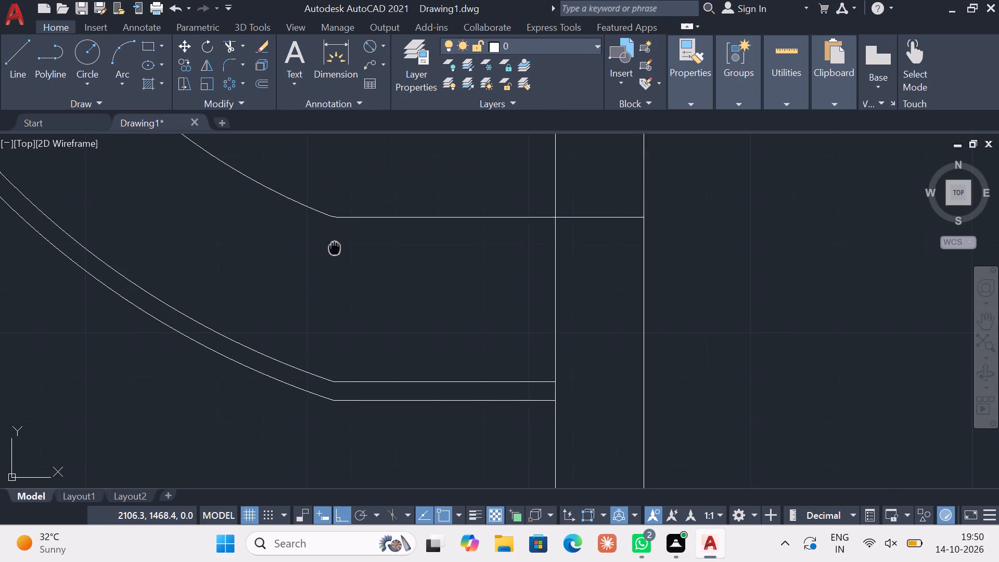
Fillet the corner between the second-outermost bend arc and its horizontal line using the current radius.
{"action": "middle_click_drag", "start_coordinate": [335, 233], "coordinate": [333, 198]}
{"action": "key", "text": "Escape"}
{"action": "left_click", "coordinate": [229, 70]}
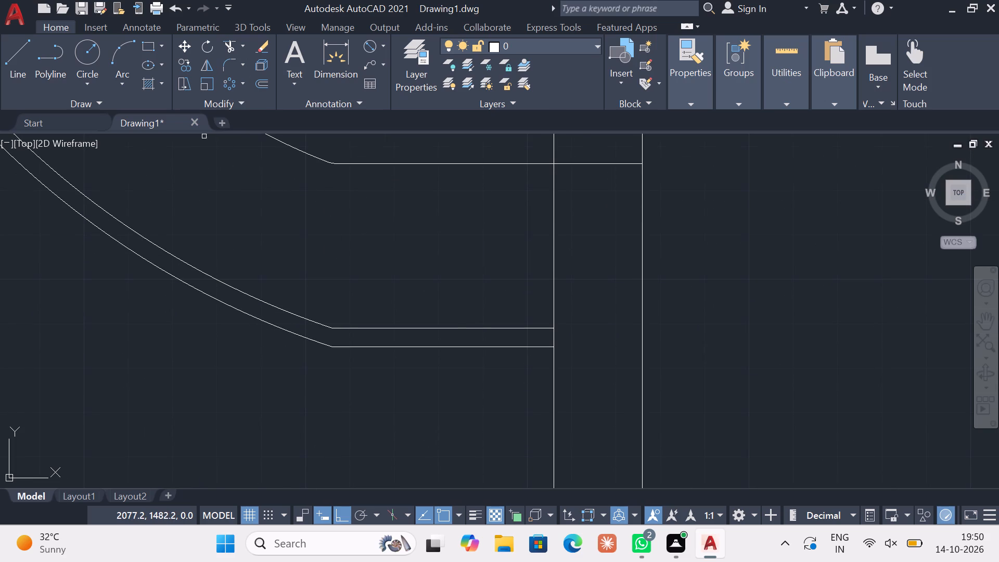
{"action": "left_click", "coordinate": [323, 325]}
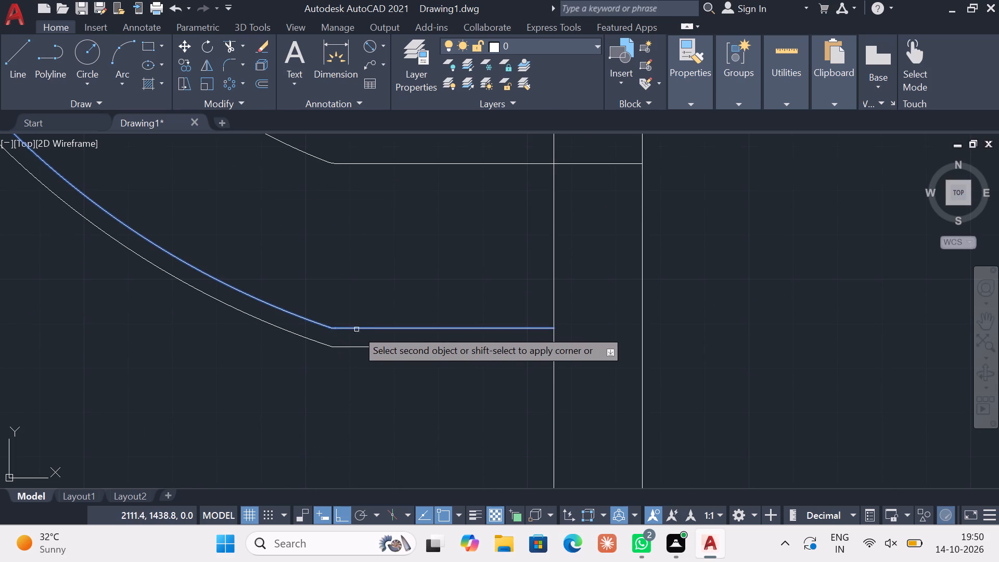
{"action": "left_click", "coordinate": [361, 327]}
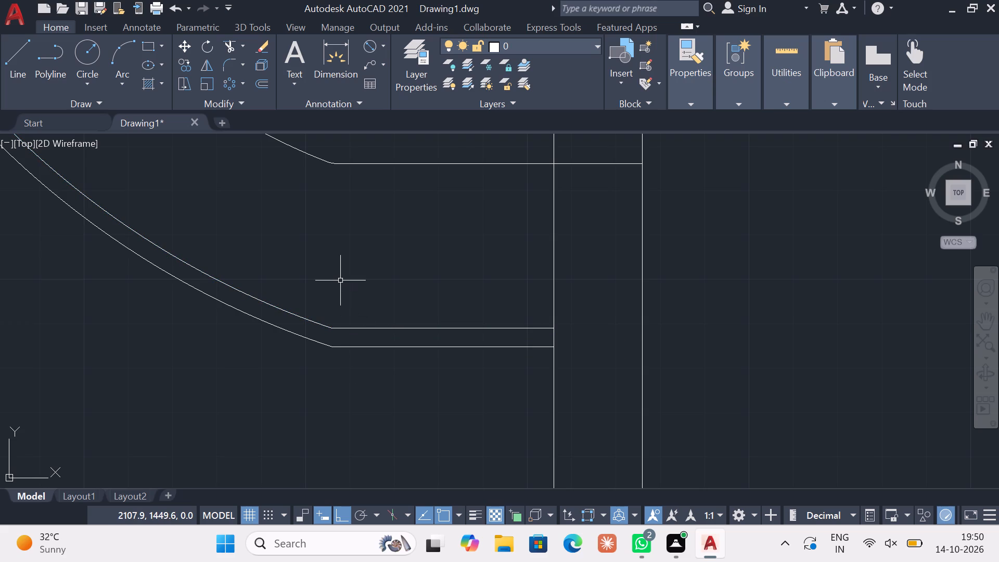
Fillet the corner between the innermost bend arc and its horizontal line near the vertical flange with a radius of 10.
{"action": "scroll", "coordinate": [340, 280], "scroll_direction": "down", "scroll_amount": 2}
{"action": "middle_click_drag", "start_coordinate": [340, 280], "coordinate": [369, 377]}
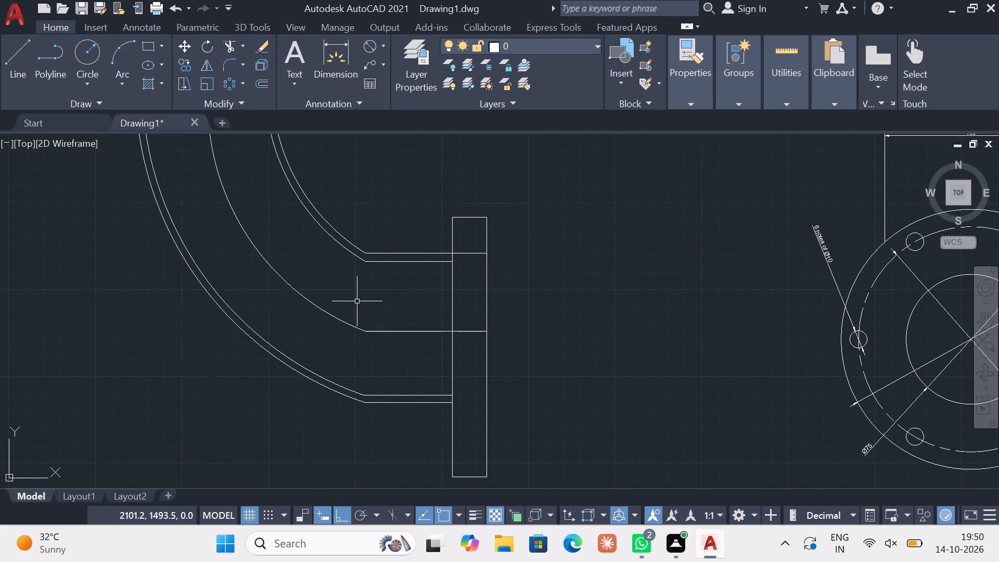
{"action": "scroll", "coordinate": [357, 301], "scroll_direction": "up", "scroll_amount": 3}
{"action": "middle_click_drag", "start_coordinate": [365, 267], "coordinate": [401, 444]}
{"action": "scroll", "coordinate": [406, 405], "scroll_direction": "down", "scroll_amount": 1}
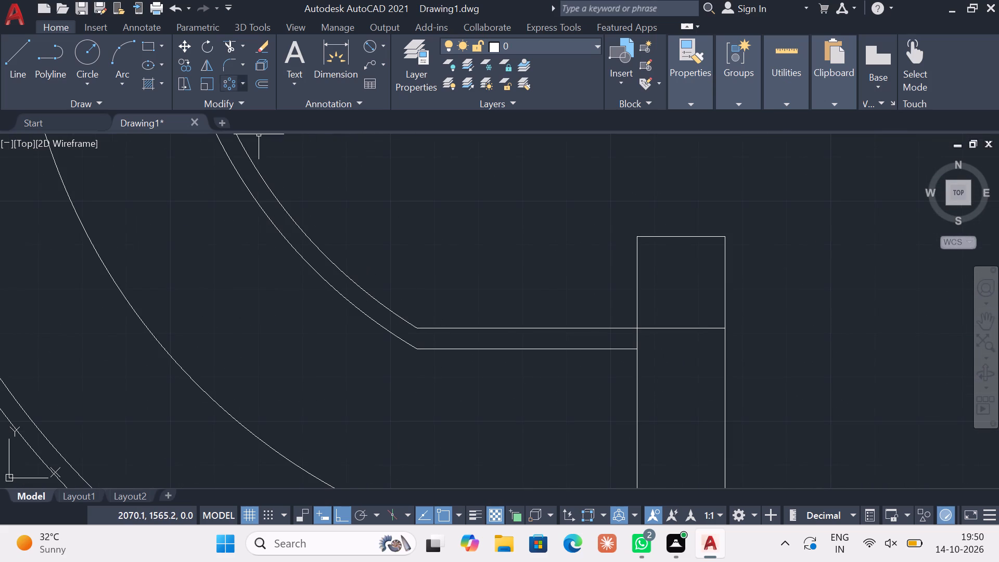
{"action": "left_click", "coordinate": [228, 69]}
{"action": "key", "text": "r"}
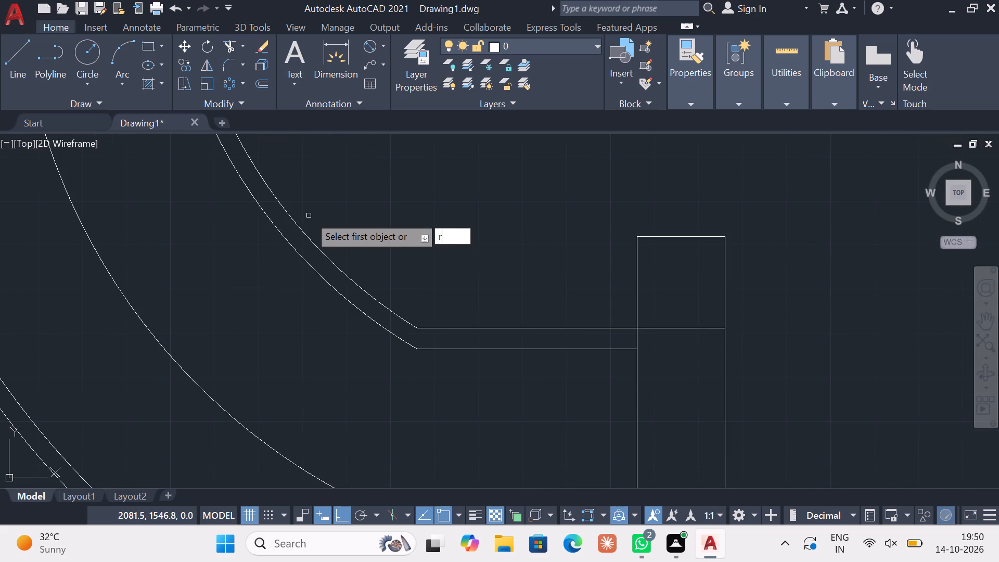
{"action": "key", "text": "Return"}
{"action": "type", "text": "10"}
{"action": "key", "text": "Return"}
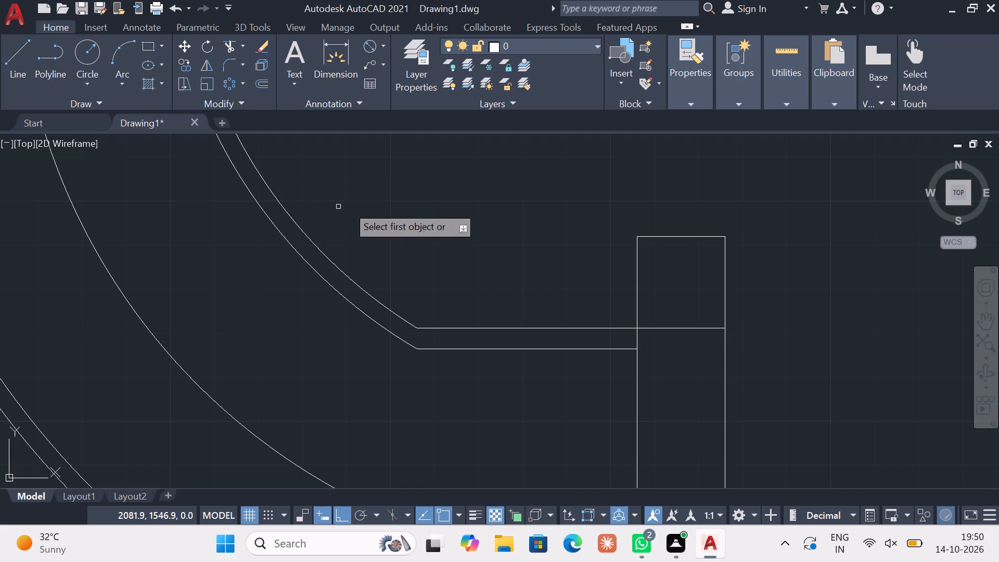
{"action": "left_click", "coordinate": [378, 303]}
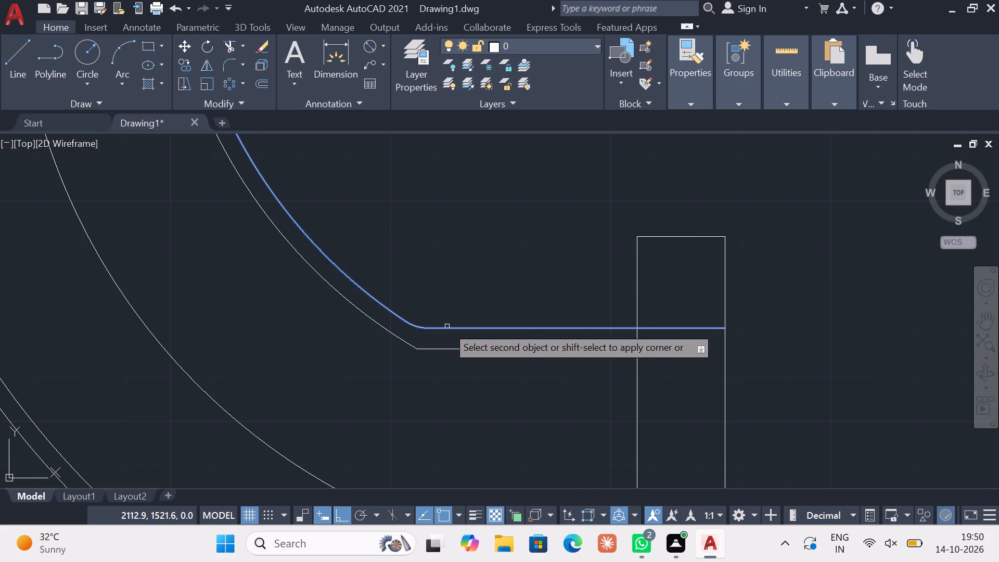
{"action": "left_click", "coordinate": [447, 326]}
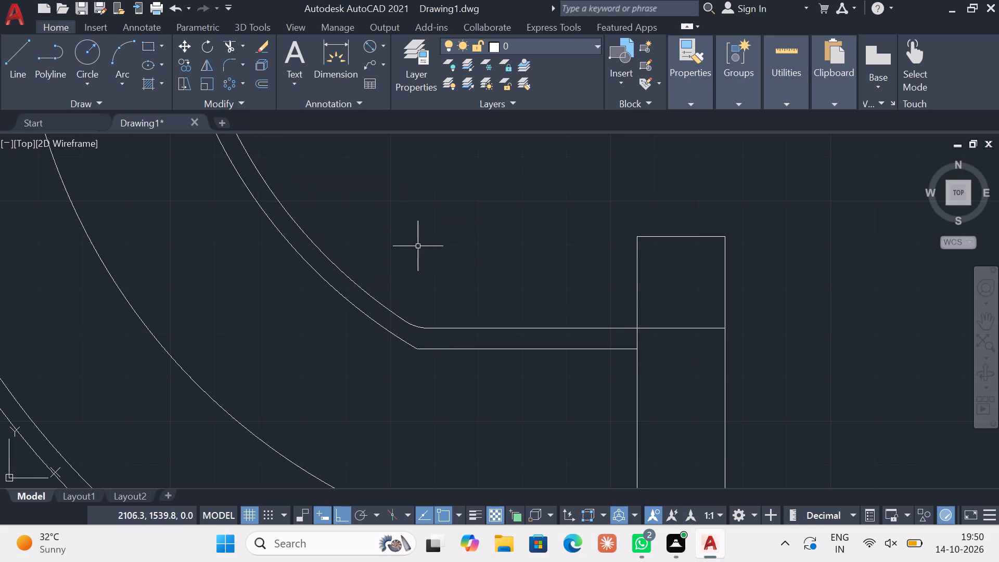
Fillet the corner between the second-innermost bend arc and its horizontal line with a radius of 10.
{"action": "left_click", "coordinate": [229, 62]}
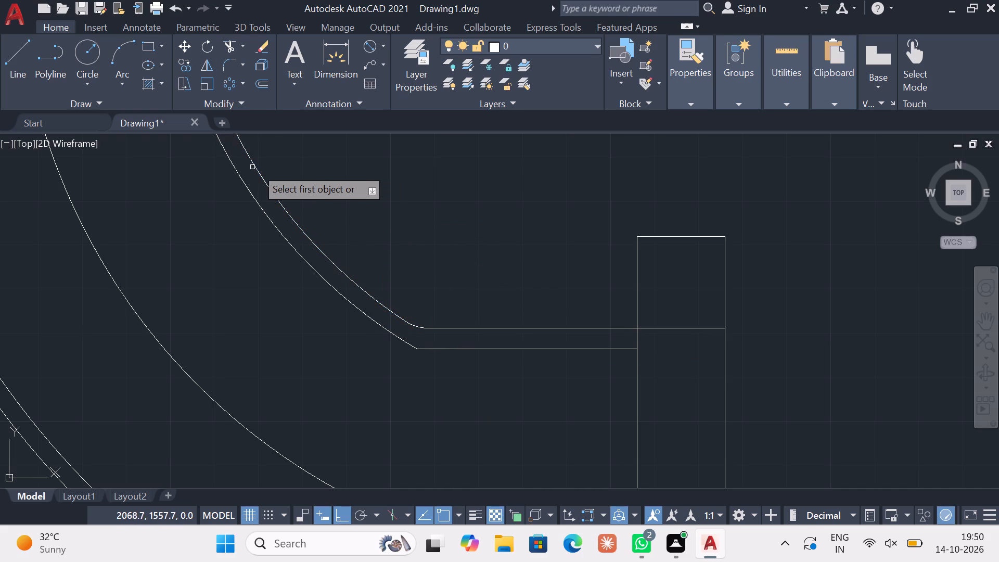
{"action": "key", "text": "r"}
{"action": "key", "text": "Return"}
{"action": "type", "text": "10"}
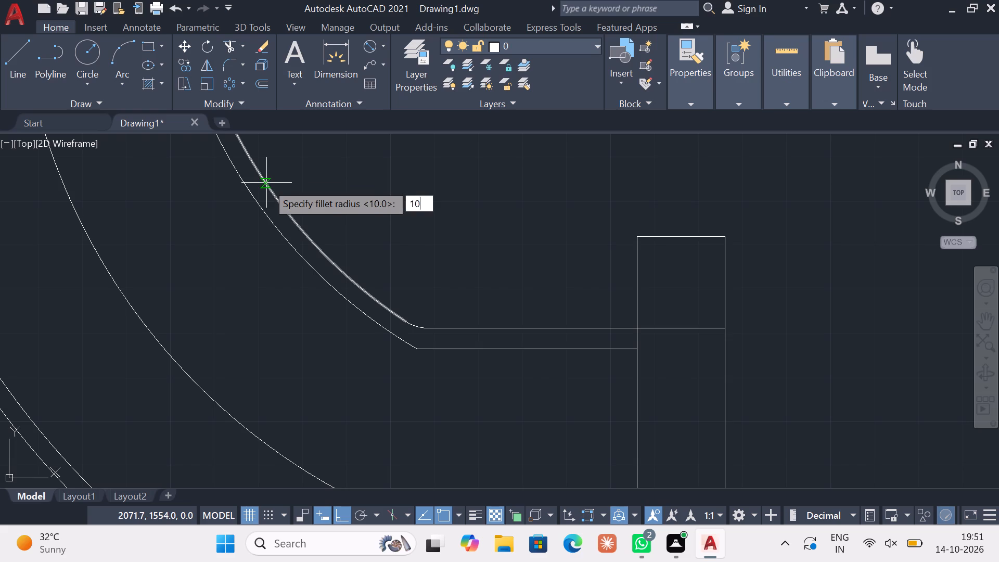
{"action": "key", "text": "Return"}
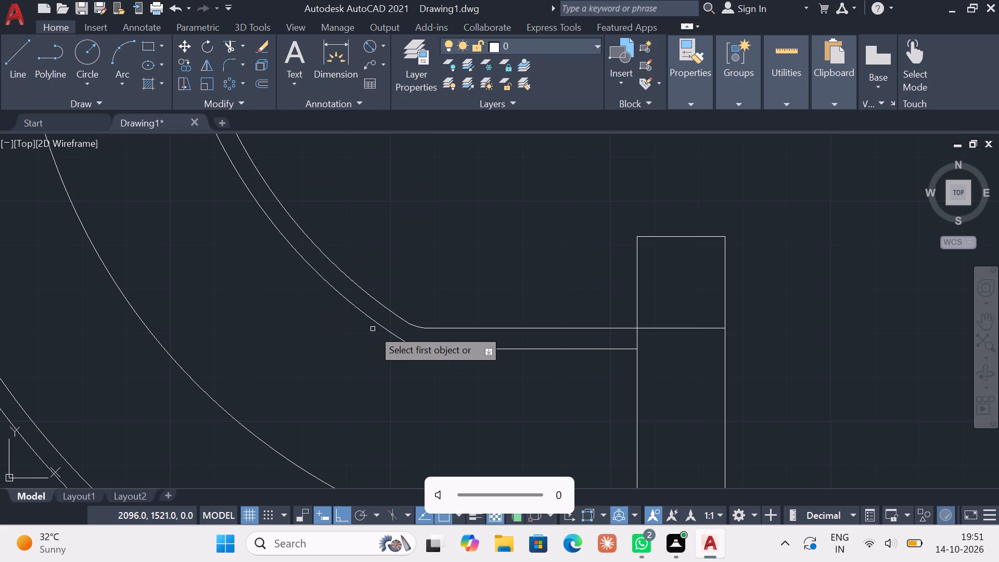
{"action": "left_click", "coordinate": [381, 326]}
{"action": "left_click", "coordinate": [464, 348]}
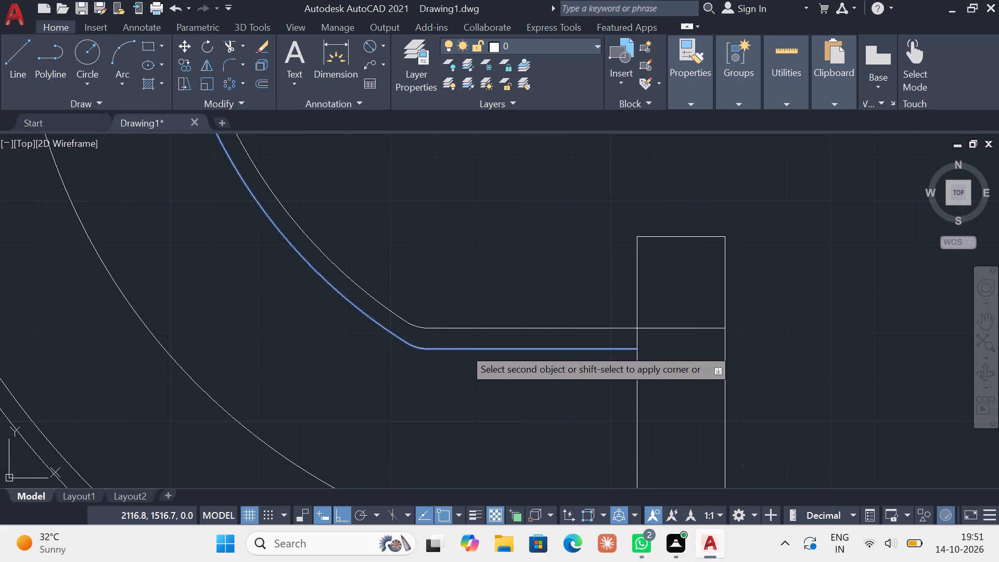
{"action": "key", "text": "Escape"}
Replace the second-innermost bend arc's fillet at its horizontal line with a radius 15 fillet, deleting the leftover smaller arc.
{"action": "middle_click_drag", "start_coordinate": [478, 397], "coordinate": [442, 288]}
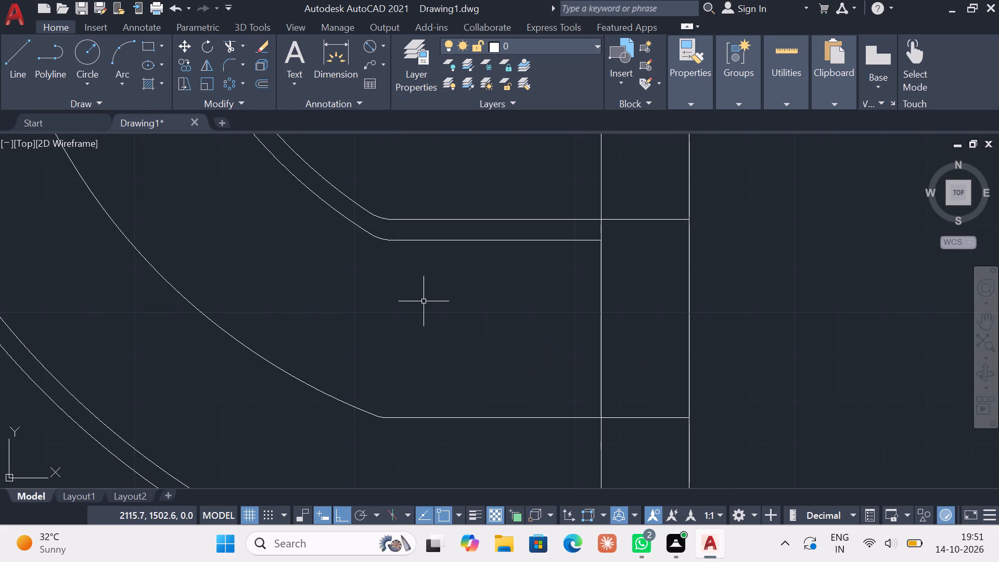
{"action": "left_click", "coordinate": [241, 59]}
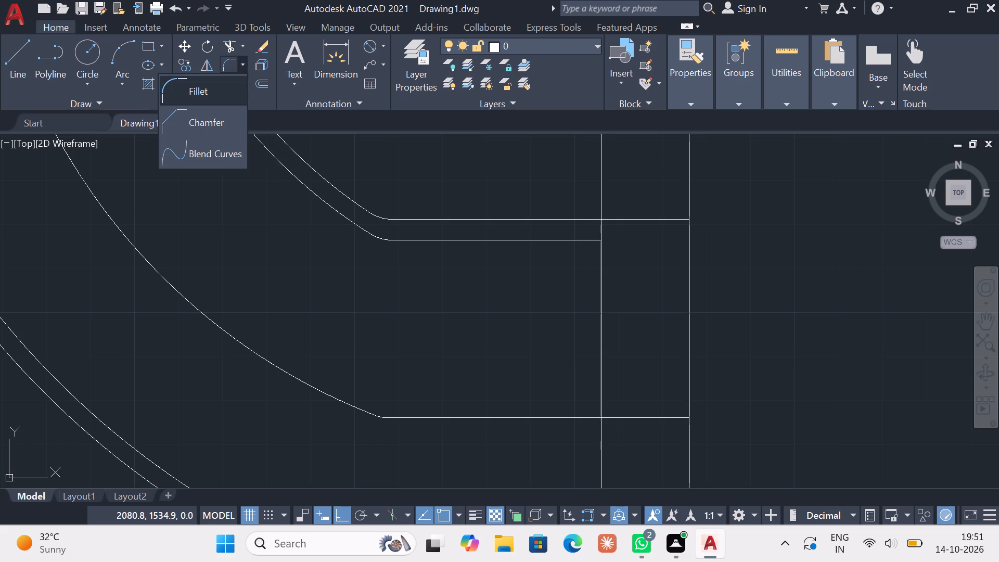
{"action": "left_click", "coordinate": [215, 82]}
{"action": "key", "text": "r"}
{"action": "key", "text": "Return"}
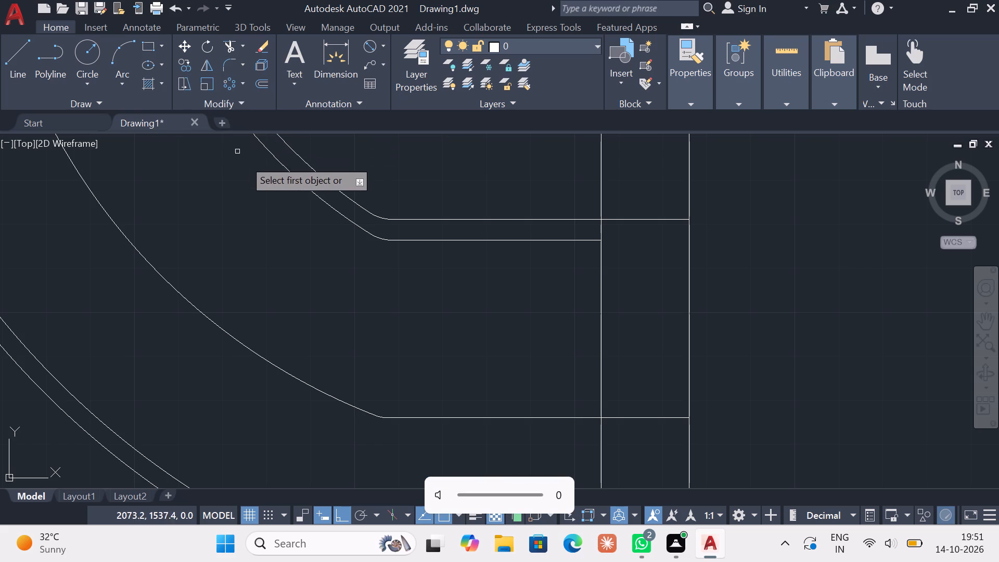
{"action": "left_click", "coordinate": [319, 196]}
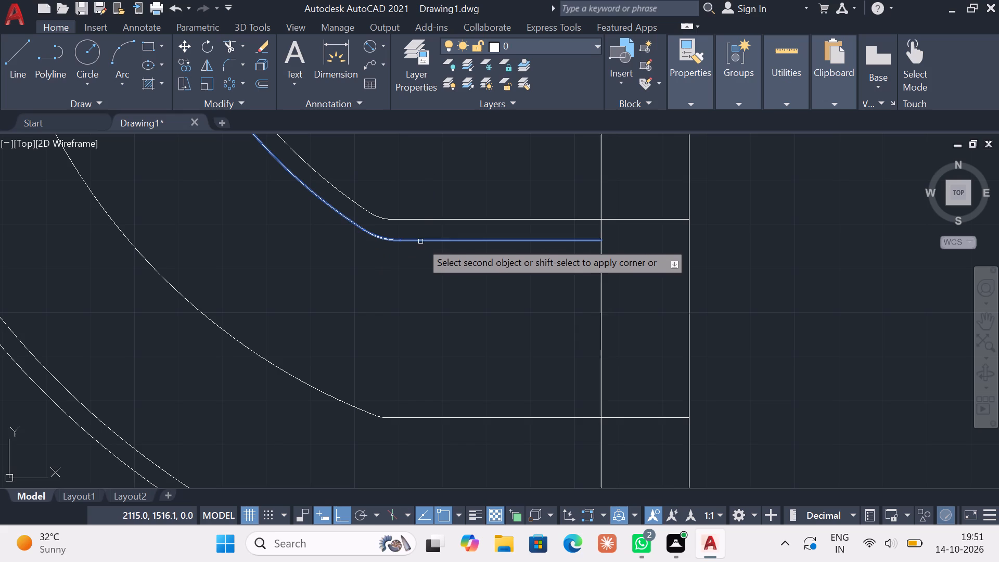
{"action": "left_click", "coordinate": [420, 241]}
{"action": "key", "text": "Escape"}
{"action": "scroll", "coordinate": [387, 235], "scroll_direction": "up", "scroll_amount": 3}
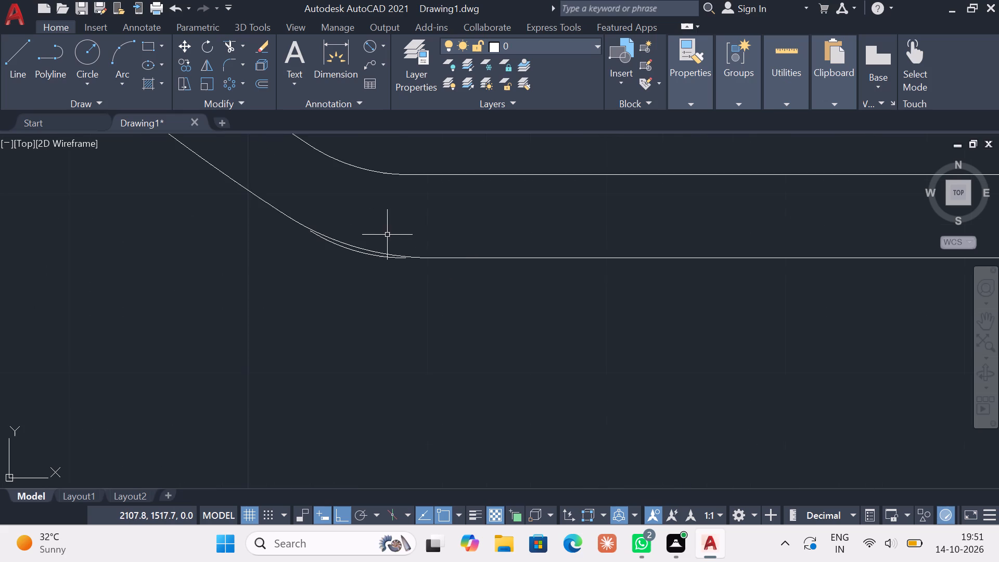
{"action": "scroll", "coordinate": [376, 240], "scroll_direction": "up", "scroll_amount": 2}
{"action": "left_click", "coordinate": [339, 271]}
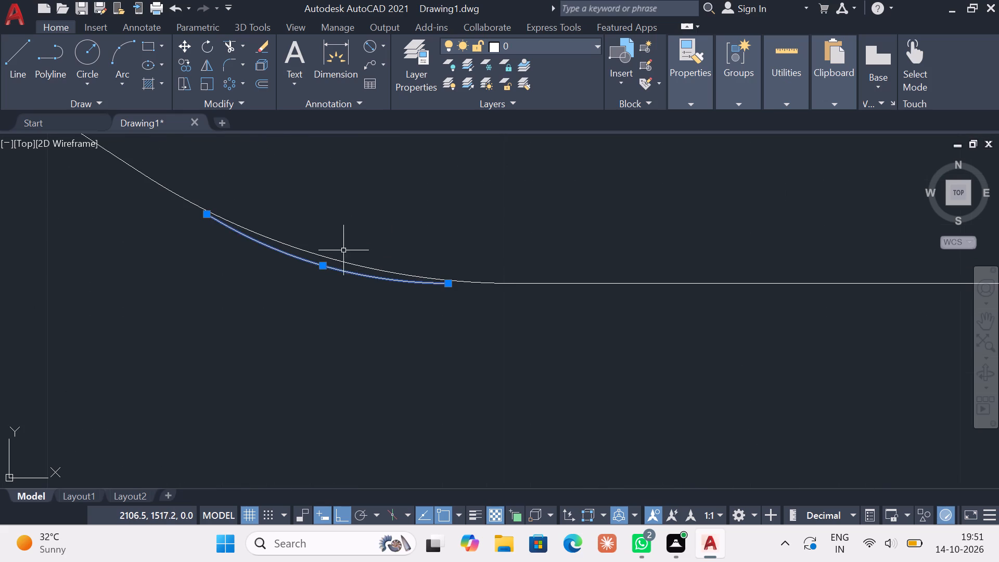
{"action": "key", "text": "Delete"}
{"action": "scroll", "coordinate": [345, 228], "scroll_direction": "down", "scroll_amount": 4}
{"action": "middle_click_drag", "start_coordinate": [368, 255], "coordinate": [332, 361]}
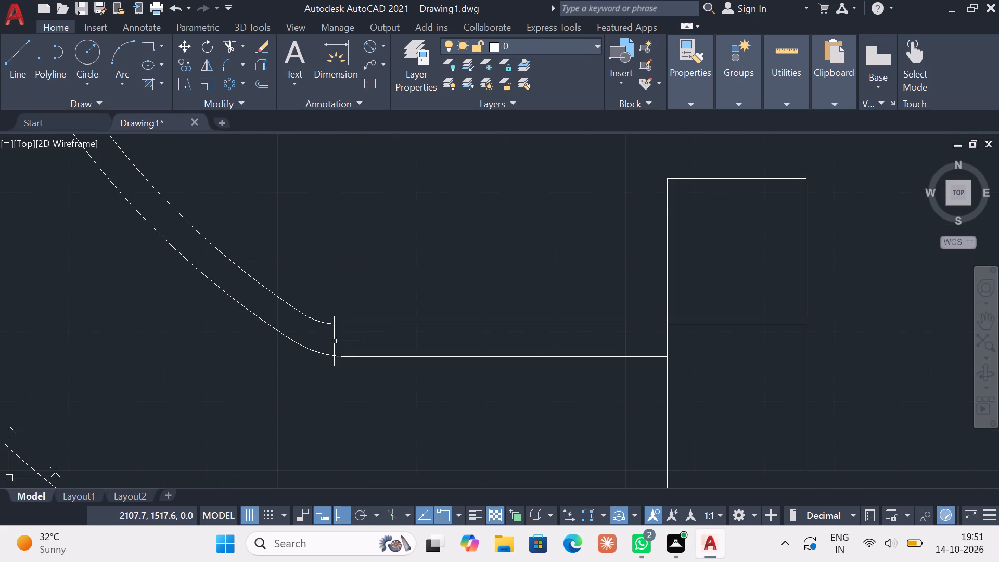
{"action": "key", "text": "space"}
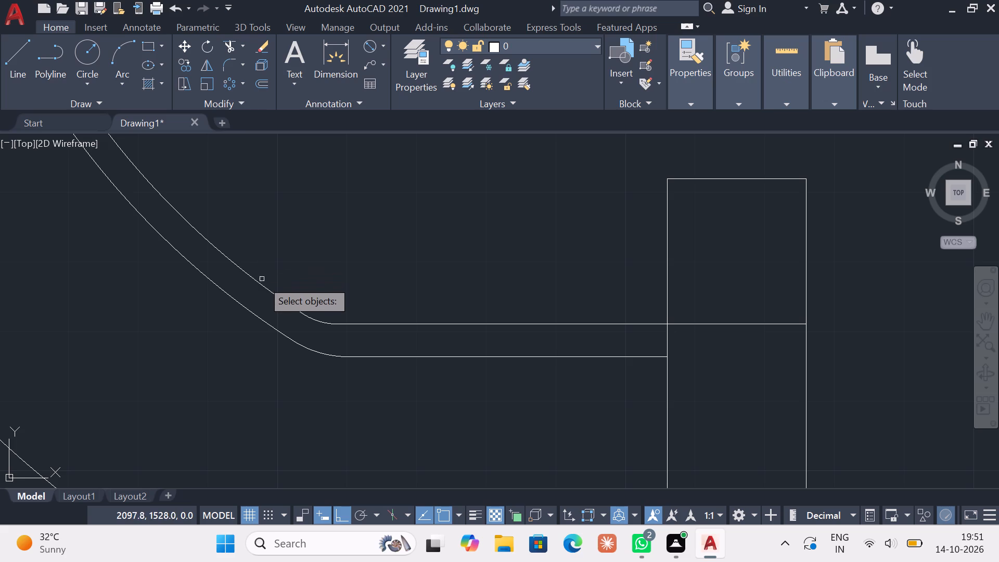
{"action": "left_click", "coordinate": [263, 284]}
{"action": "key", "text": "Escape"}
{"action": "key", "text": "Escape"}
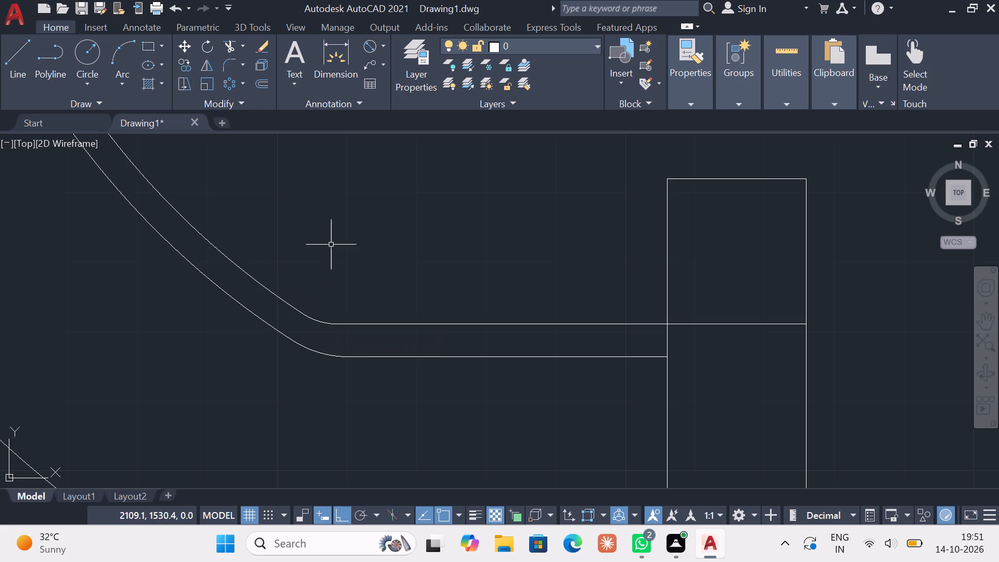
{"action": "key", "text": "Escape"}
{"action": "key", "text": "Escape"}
Replace the innermost bend arc's fillet at its horizontal line with a radius 15 fillet, deleting the leftover smaller arc.
{"action": "left_click", "coordinate": [233, 63]}
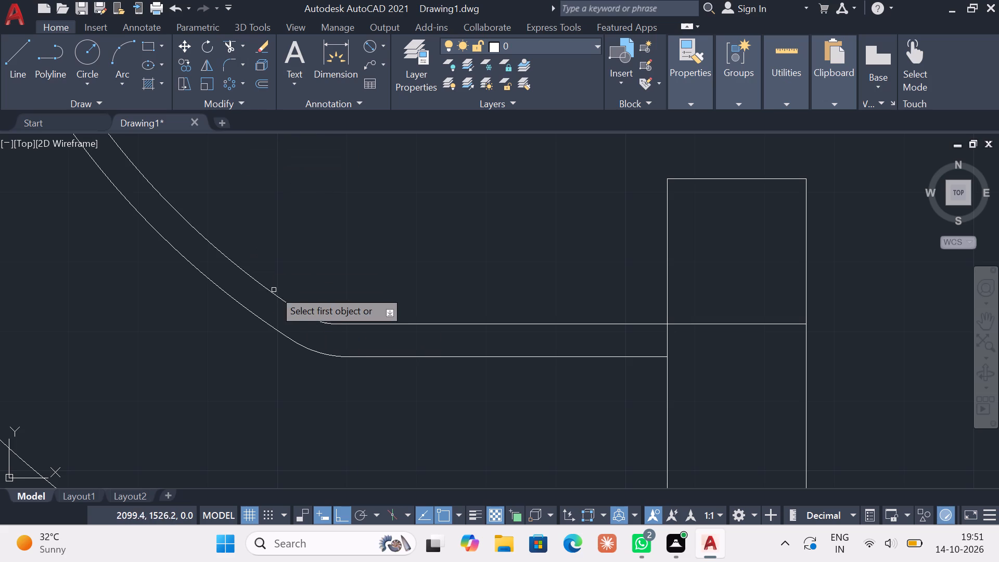
{"action": "left_click", "coordinate": [276, 298]}
{"action": "left_click", "coordinate": [379, 325]}
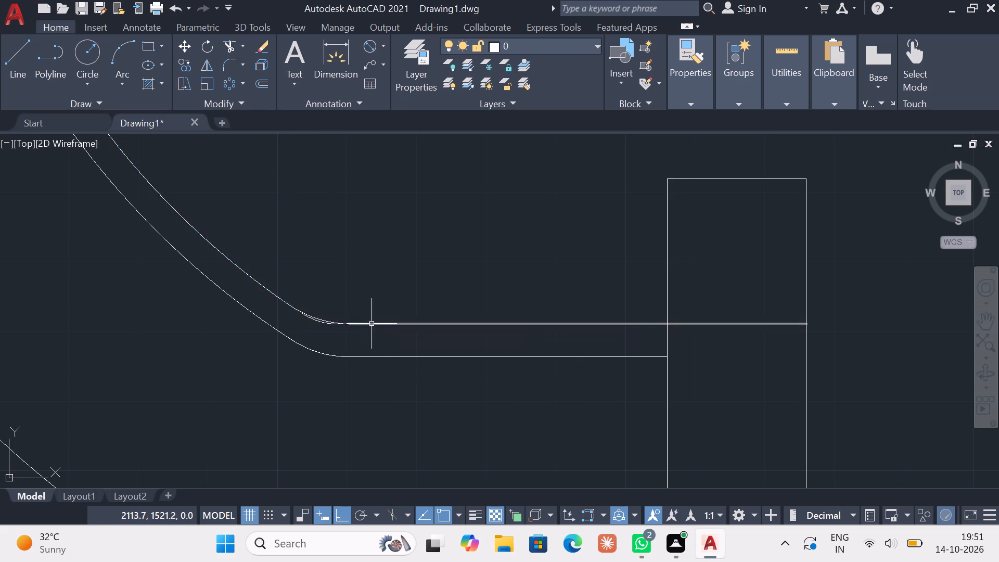
{"action": "scroll", "coordinate": [336, 321], "scroll_direction": "up", "scroll_amount": 3}
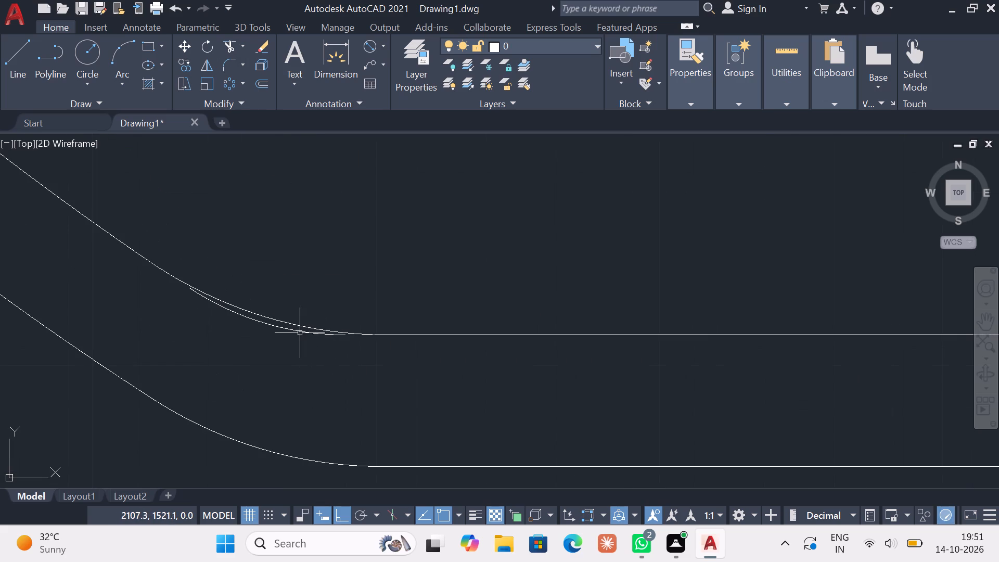
{"action": "left_click", "coordinate": [298, 331]}
{"action": "key", "text": "Delete"}
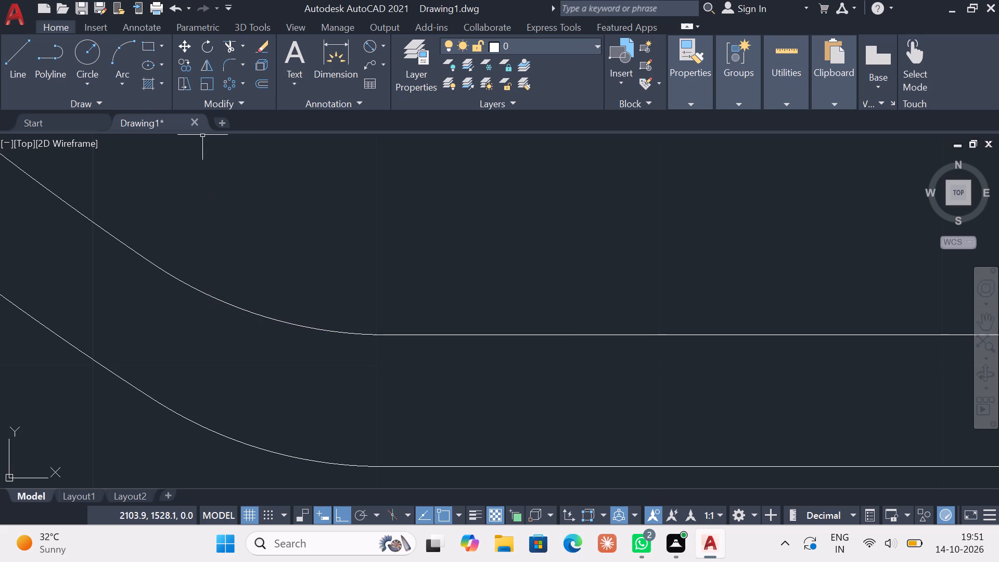
Replace the middle bend arc's fillet at its horizontal line with a radius 15 fillet, deleting the leftover smaller arc.
{"action": "left_click", "coordinate": [230, 61]}
{"action": "scroll", "coordinate": [284, 362], "scroll_direction": "down", "scroll_amount": 4}
{"action": "middle_click_drag", "start_coordinate": [296, 394], "coordinate": [298, 252]}
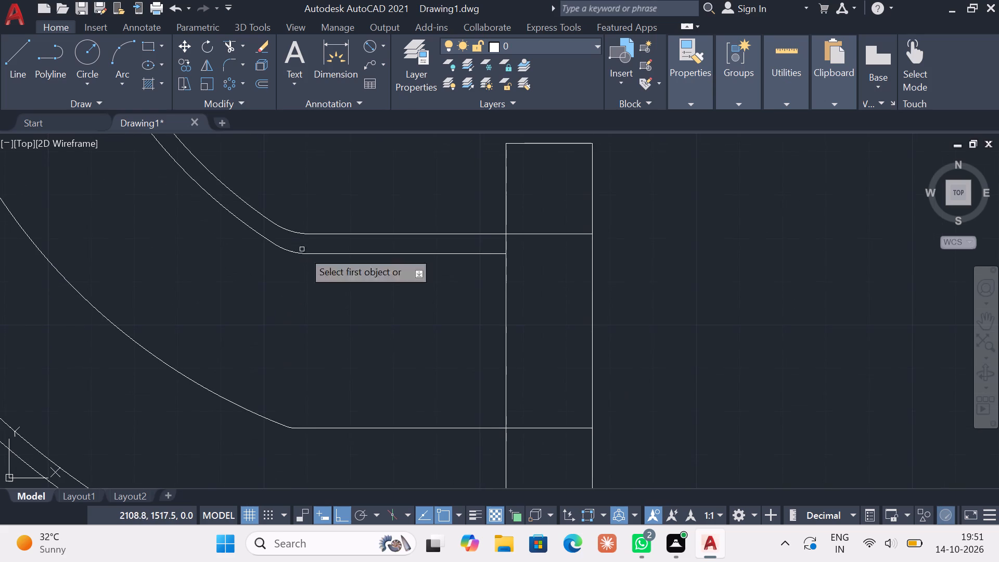
{"action": "middle_click_drag", "start_coordinate": [297, 421], "coordinate": [299, 359]}
{"action": "scroll", "coordinate": [308, 371], "scroll_direction": "up", "scroll_amount": 1}
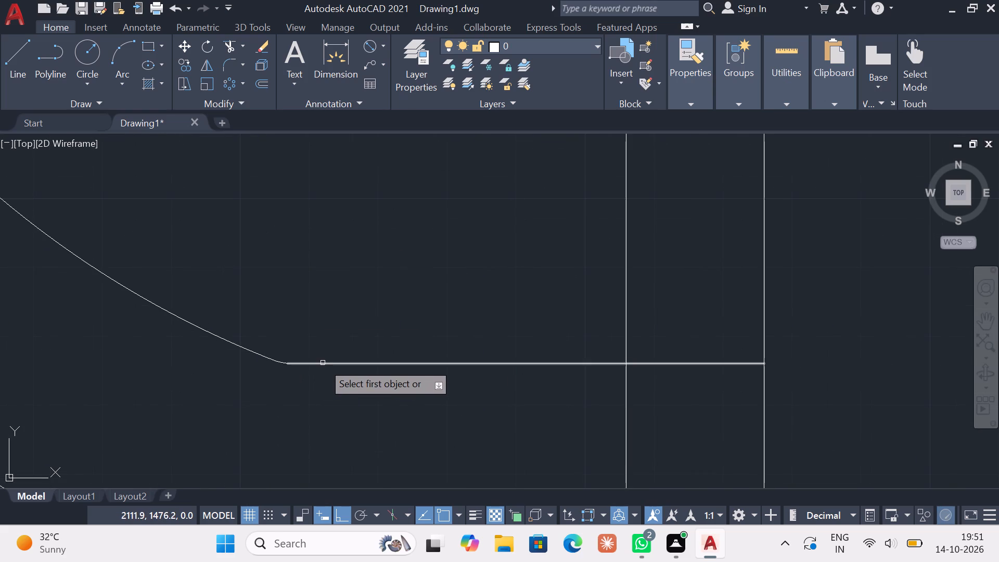
{"action": "left_click", "coordinate": [323, 363]}
{"action": "left_click", "coordinate": [259, 353]}
{"action": "scroll", "coordinate": [270, 362], "scroll_direction": "up", "scroll_amount": 4}
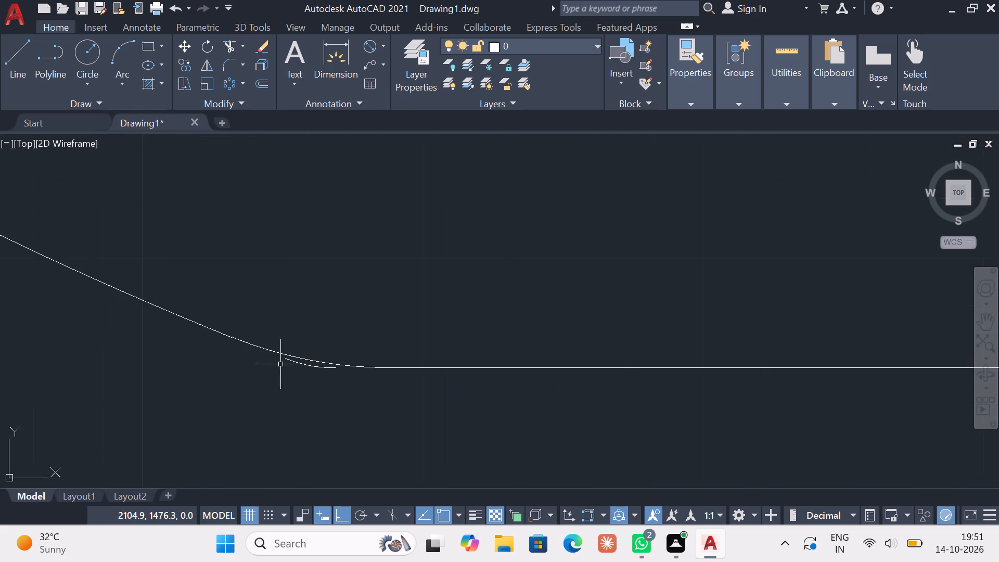
{"action": "left_click", "coordinate": [310, 364]}
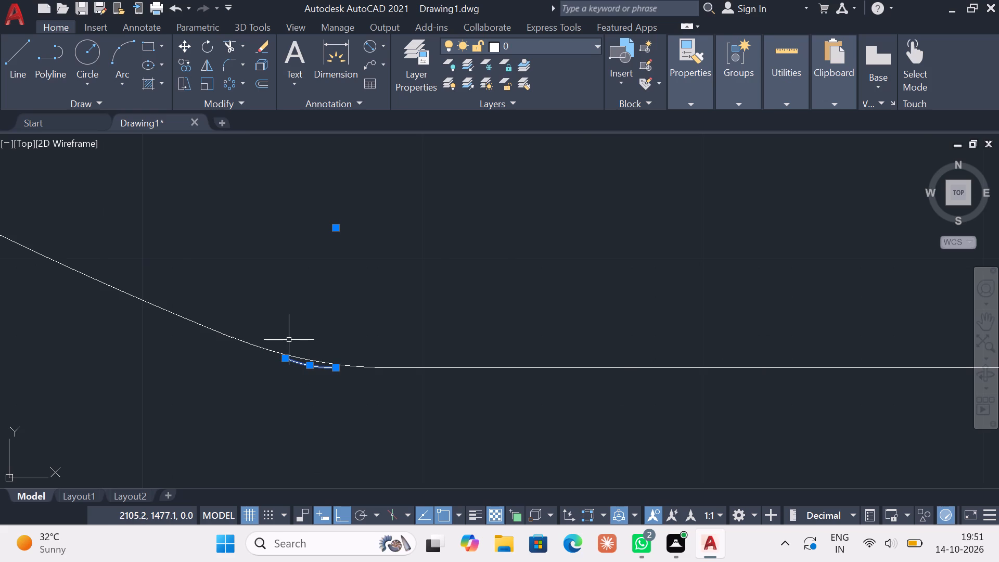
{"action": "key", "text": "Delete"}
Replace the second-outermost bend arc's fillet at its horizontal line with a radius 20 fillet, deleting the leftover smaller arc.
{"action": "scroll", "coordinate": [458, 379], "scroll_direction": "down", "scroll_amount": 2}
{"action": "middle_click_drag", "start_coordinate": [450, 389], "coordinate": [323, 185]}
{"action": "scroll", "coordinate": [324, 357], "scroll_direction": "down", "scroll_amount": 1}
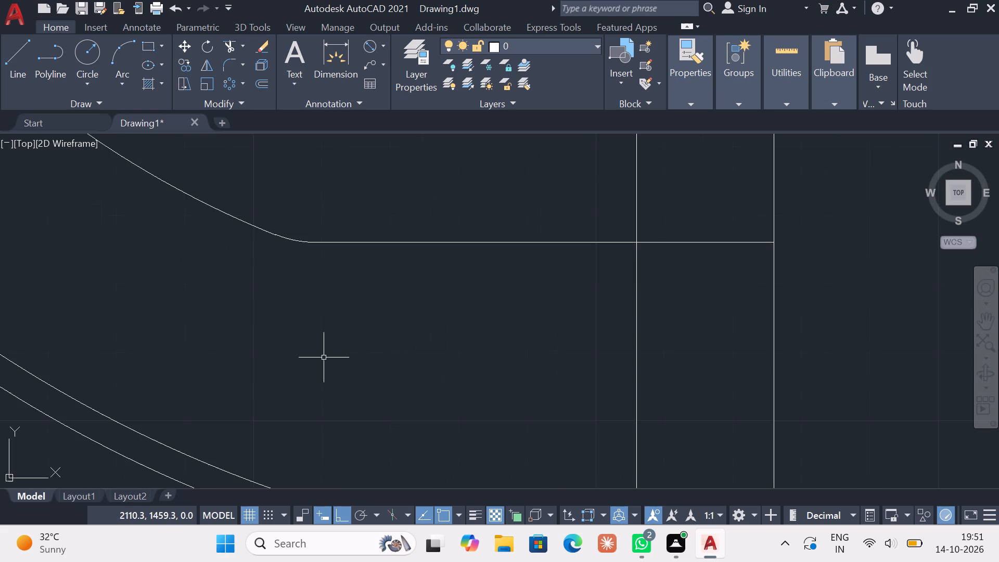
{"action": "middle_click_drag", "start_coordinate": [322, 362], "coordinate": [346, 200]}
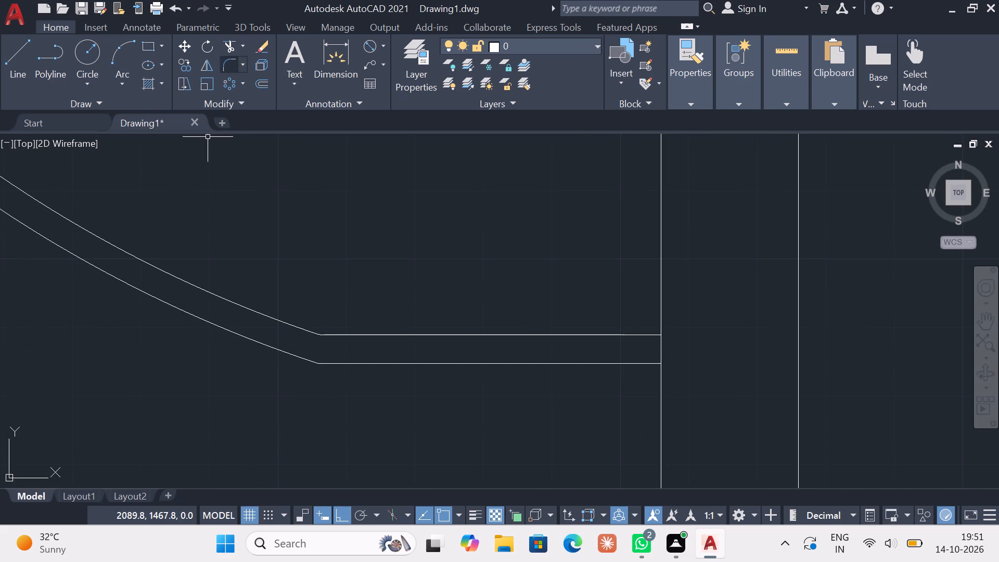
{"action": "left_click", "coordinate": [244, 62]}
{"action": "left_click", "coordinate": [213, 99]}
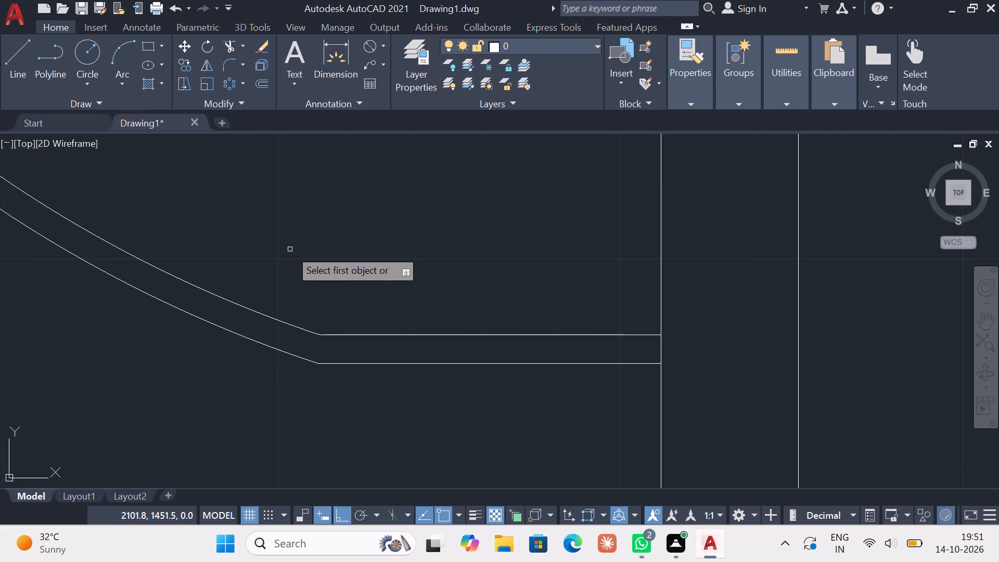
{"action": "key", "text": "r"}
{"action": "key", "text": "Return"}
{"action": "type", "text": "20"}
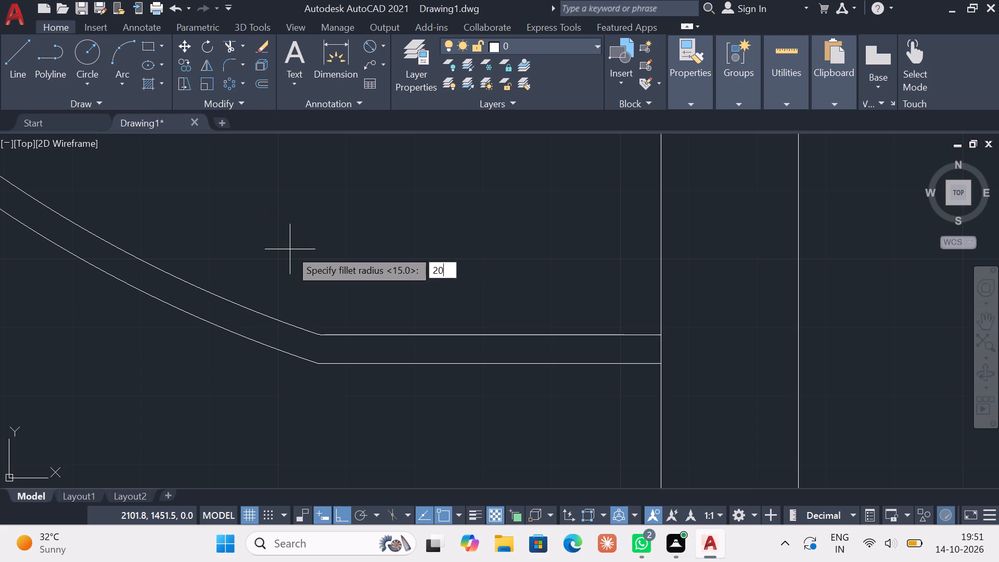
{"action": "key", "text": "Return"}
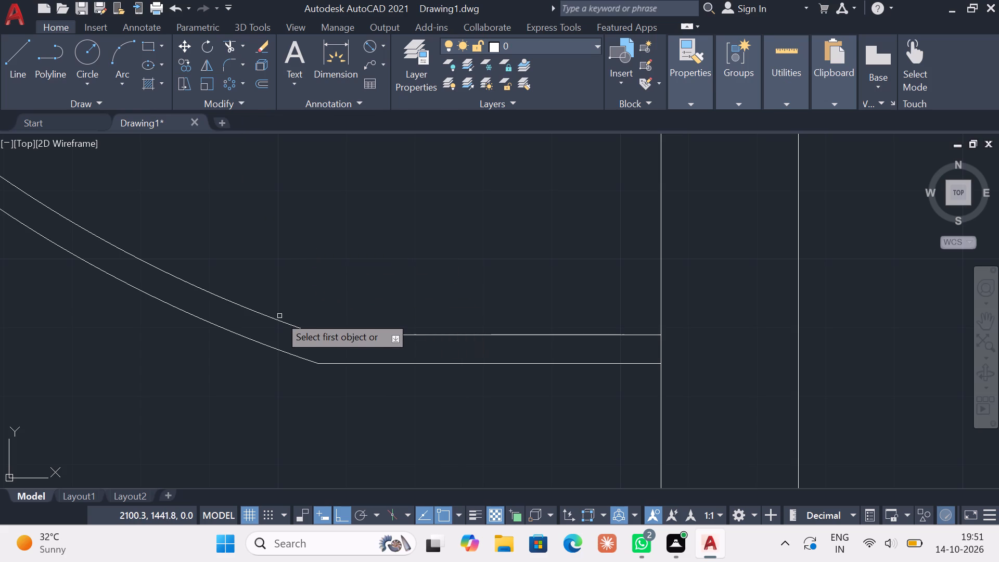
{"action": "left_click", "coordinate": [279, 319]}
{"action": "left_click", "coordinate": [354, 335]}
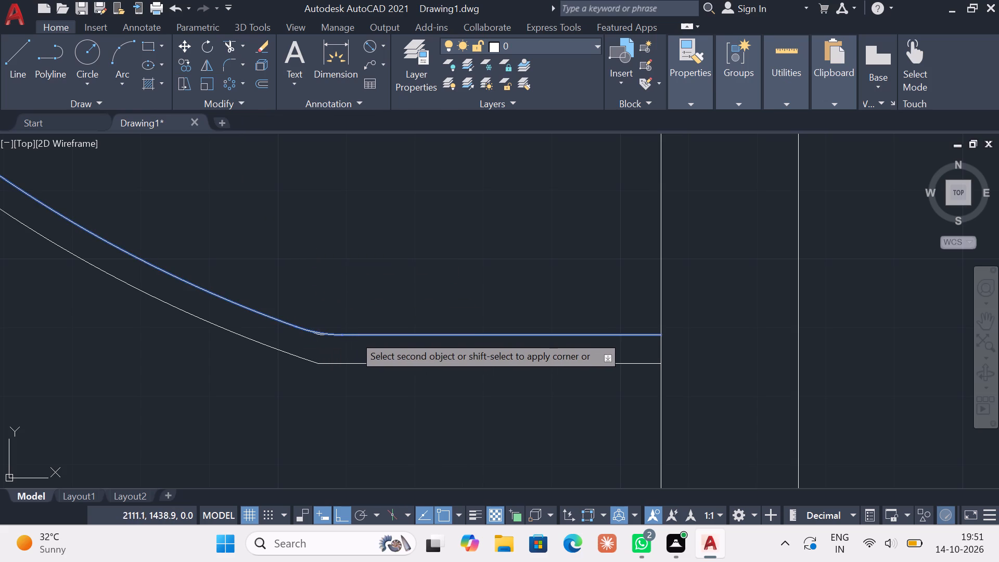
{"action": "key", "text": "Escape"}
{"action": "scroll", "coordinate": [325, 340], "scroll_direction": "up", "scroll_amount": 3}
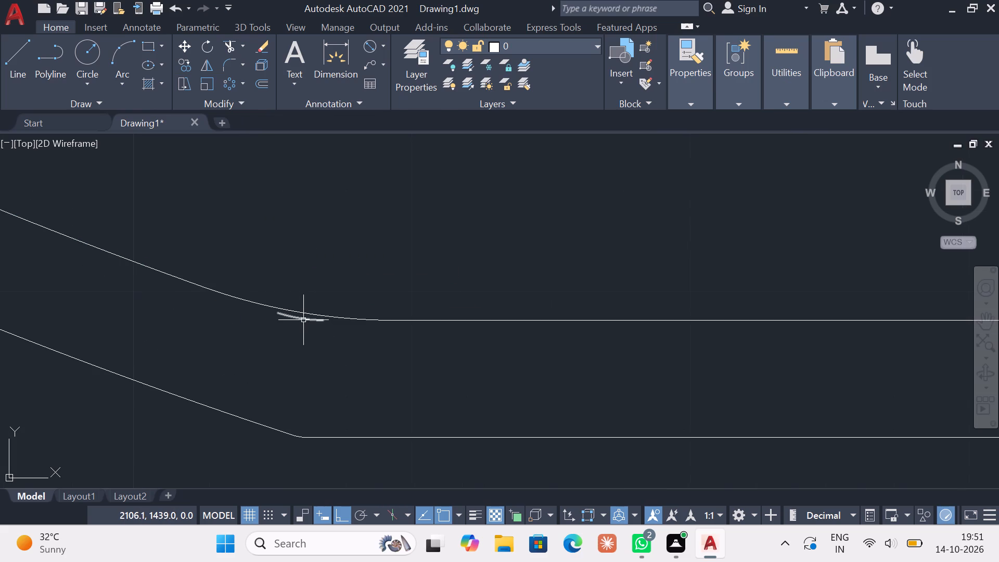
{"action": "left_click", "coordinate": [303, 320]}
{"action": "key", "text": "Delete"}
Replace the outermost bend arc's fillet at its horizontal line with a radius 20 fillet, deleting the leftover smaller arc.
{"action": "left_click", "coordinate": [224, 62]}
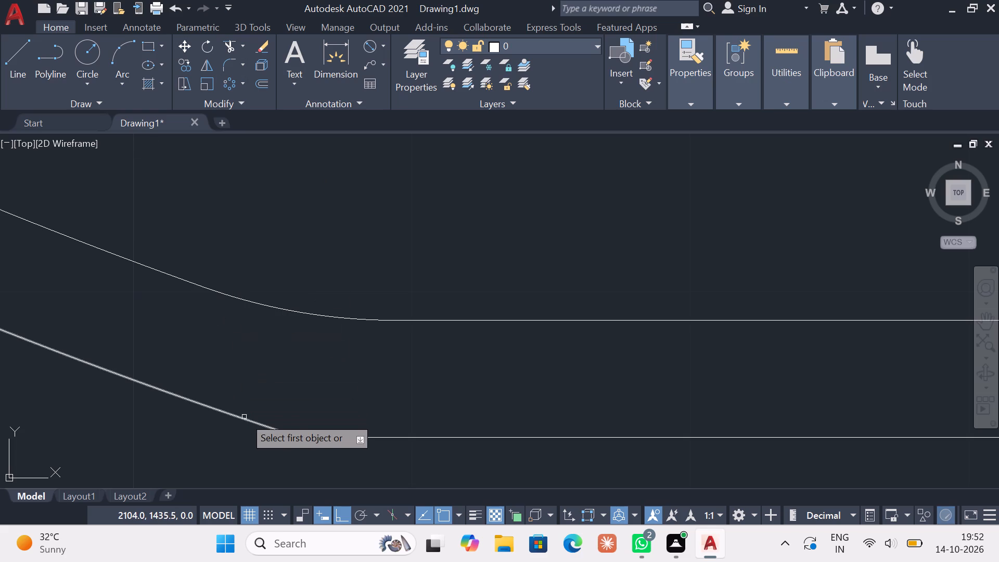
{"action": "left_click", "coordinate": [245, 420]}
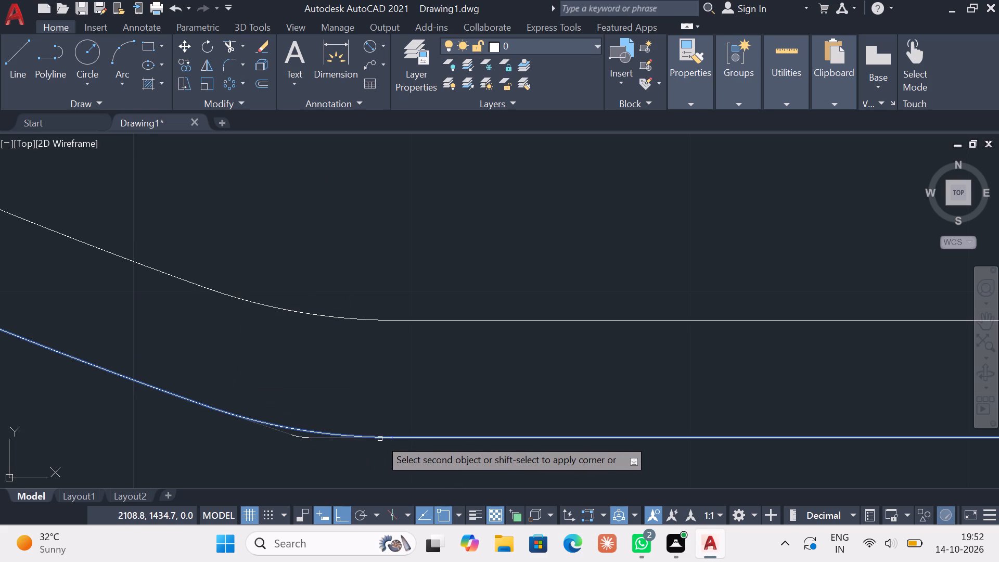
{"action": "left_click", "coordinate": [387, 439]}
{"action": "key", "text": "Escape"}
{"action": "scroll", "coordinate": [317, 455], "scroll_direction": "up", "scroll_amount": 1}
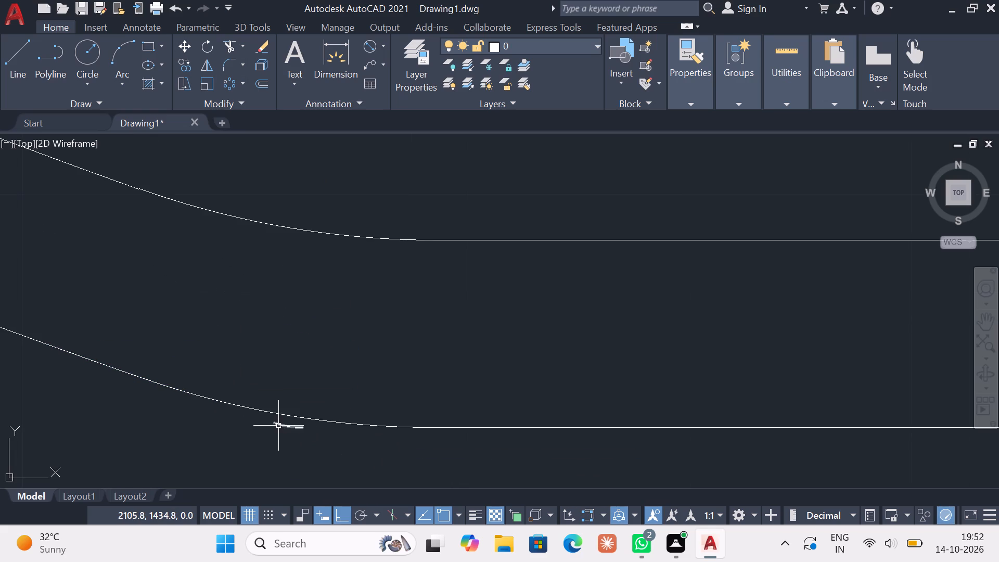
{"action": "left_click", "coordinate": [278, 426]}
{"action": "key", "text": "Delete"}
Replace the middle bend arc's fillet at its horizontal line with a radius 25 fillet, deleting the leftover smaller arc.
{"action": "scroll", "coordinate": [630, 414], "scroll_direction": "down", "scroll_amount": 5}
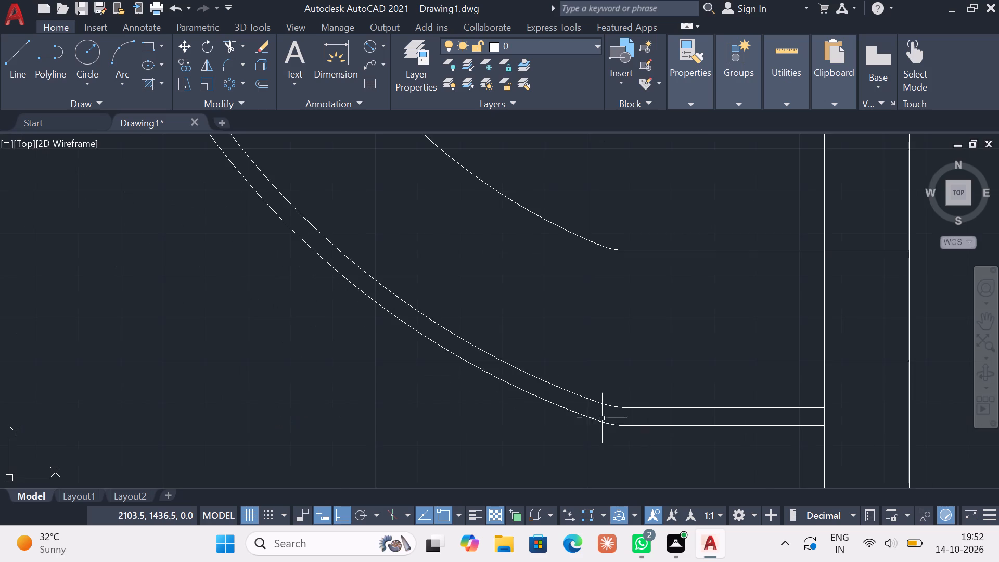
{"action": "middle_click_drag", "start_coordinate": [602, 418], "coordinate": [498, 480]}
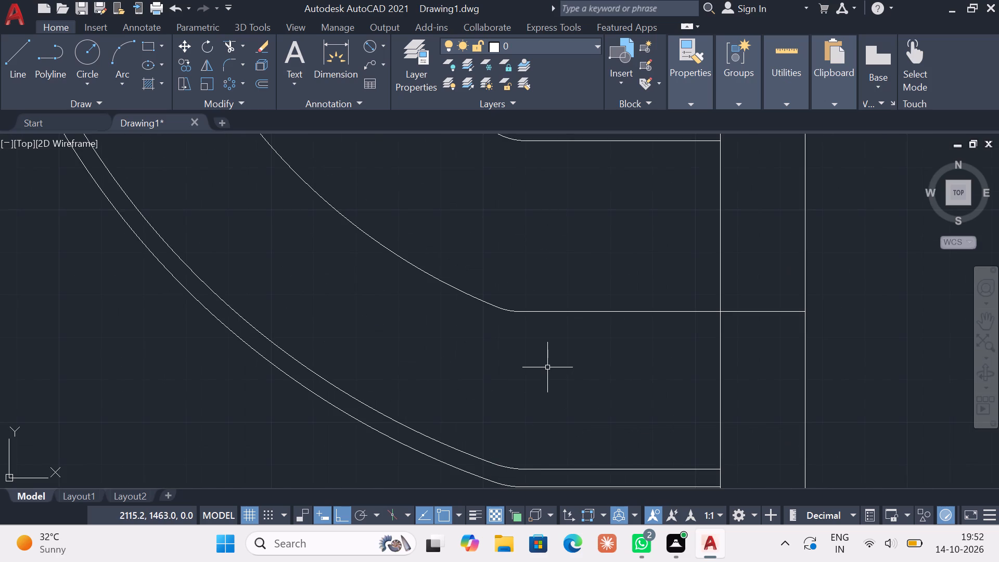
{"action": "left_click", "coordinate": [240, 66]}
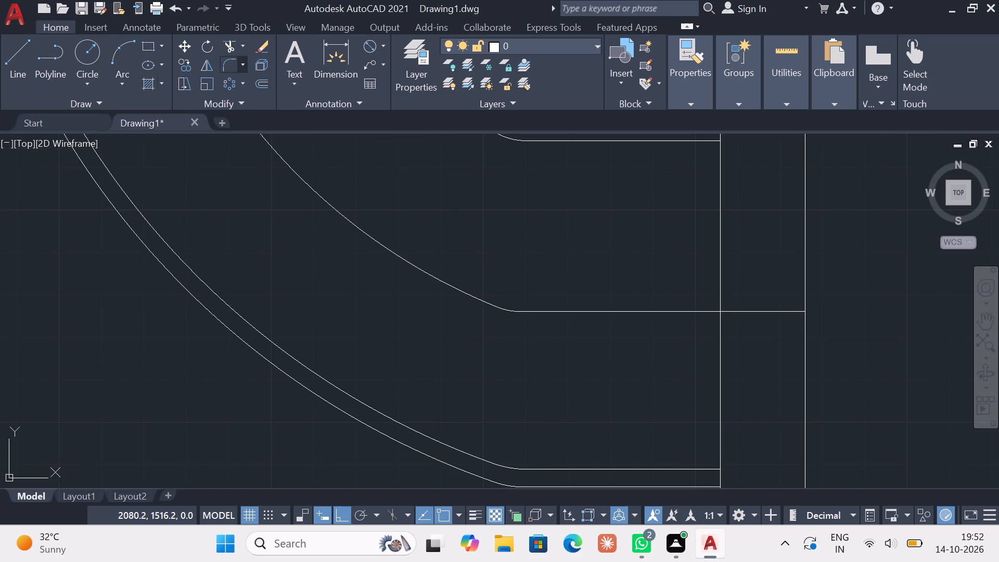
{"action": "left_click", "coordinate": [215, 84]}
{"action": "key", "text": "r"}
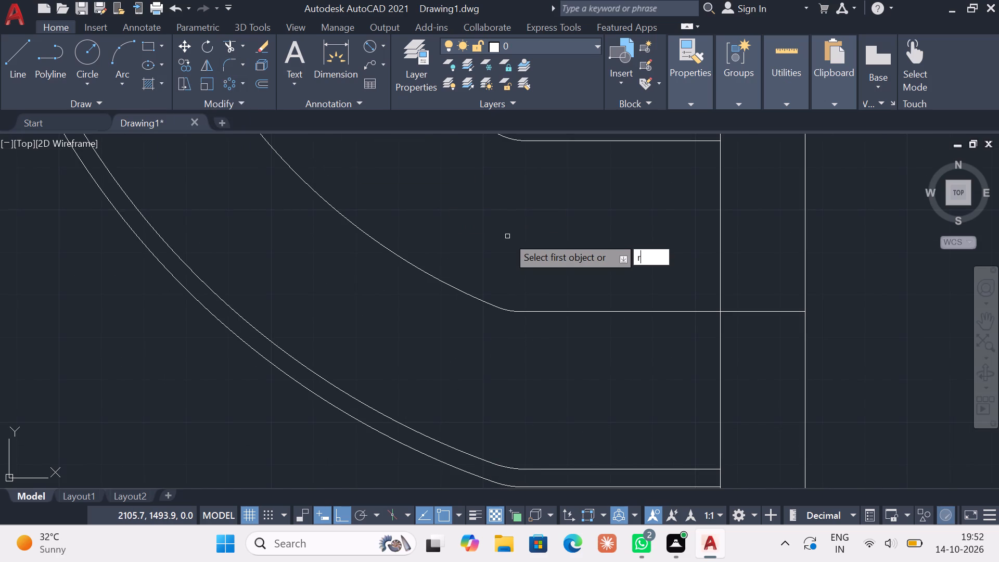
{"action": "key", "text": "Return"}
{"action": "type", "text": "25"}
{"action": "key", "text": "Return"}
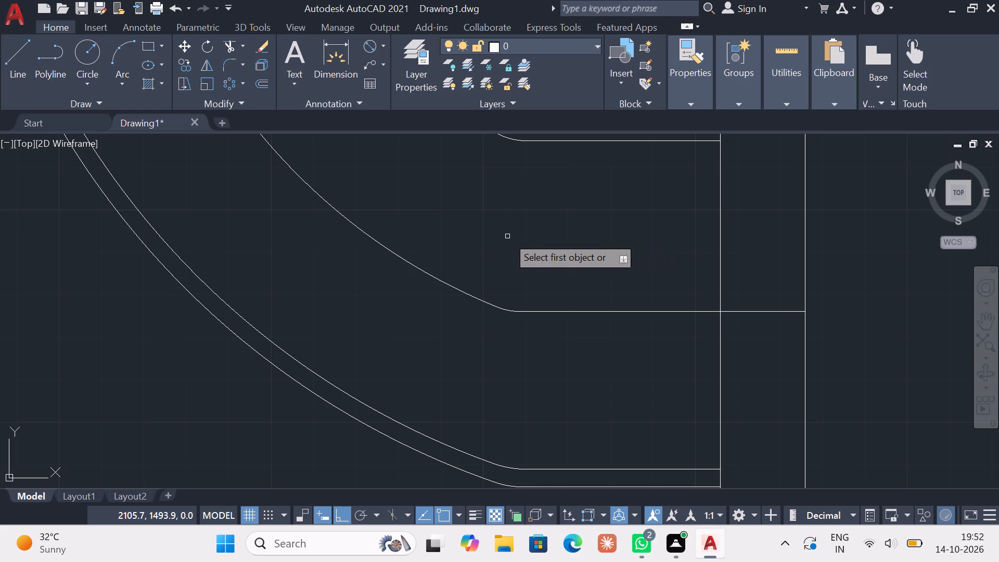
{"action": "left_click", "coordinate": [449, 284]}
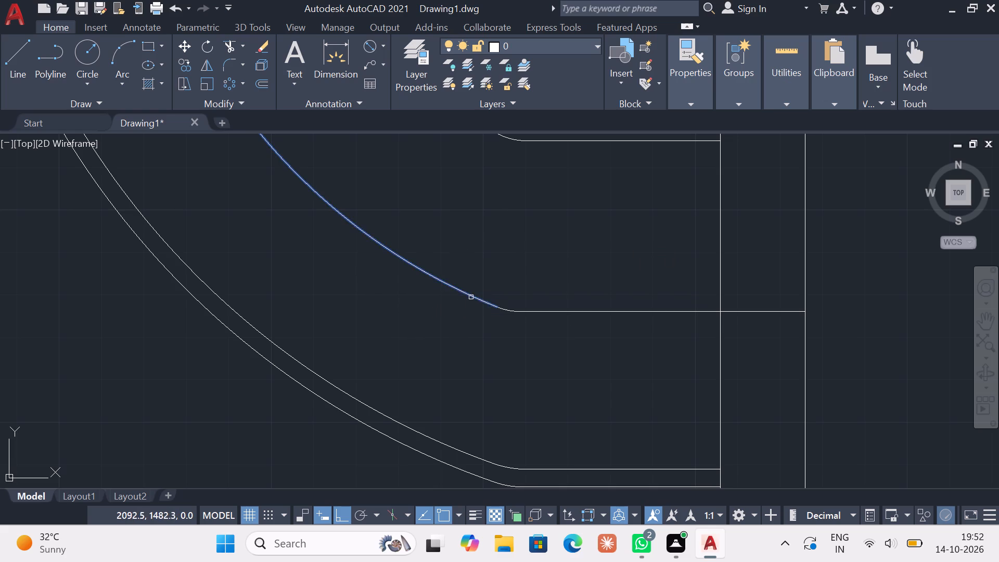
{"action": "left_click", "coordinate": [555, 312]}
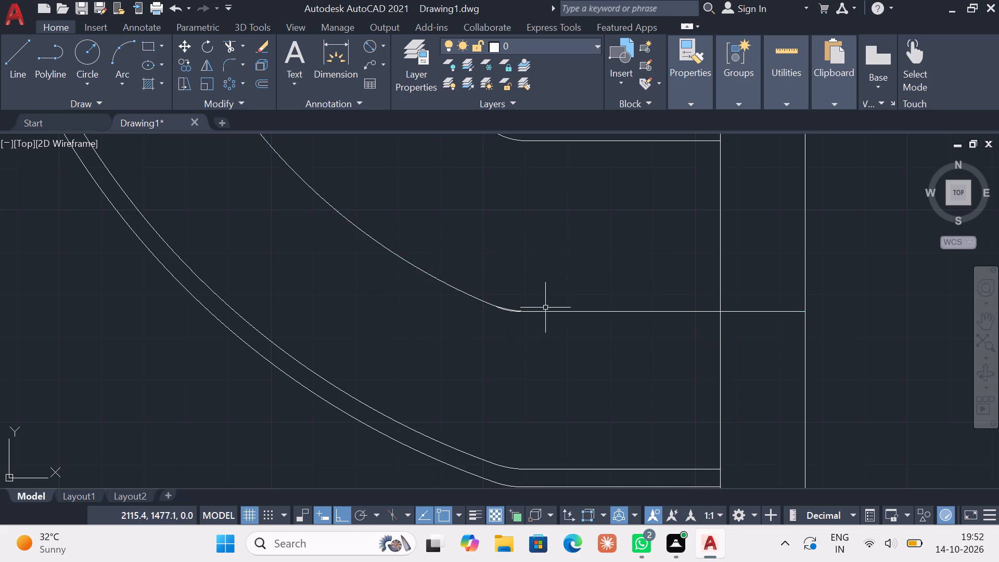
{"action": "scroll", "coordinate": [528, 313], "scroll_direction": "up", "scroll_amount": 3}
{"action": "left_click", "coordinate": [464, 309]}
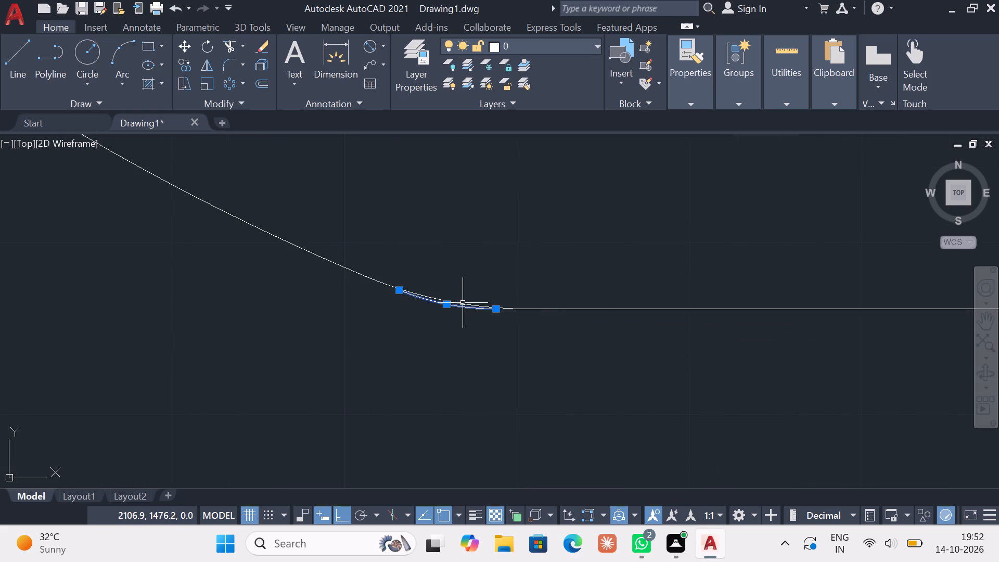
{"action": "key", "text": "Delete"}
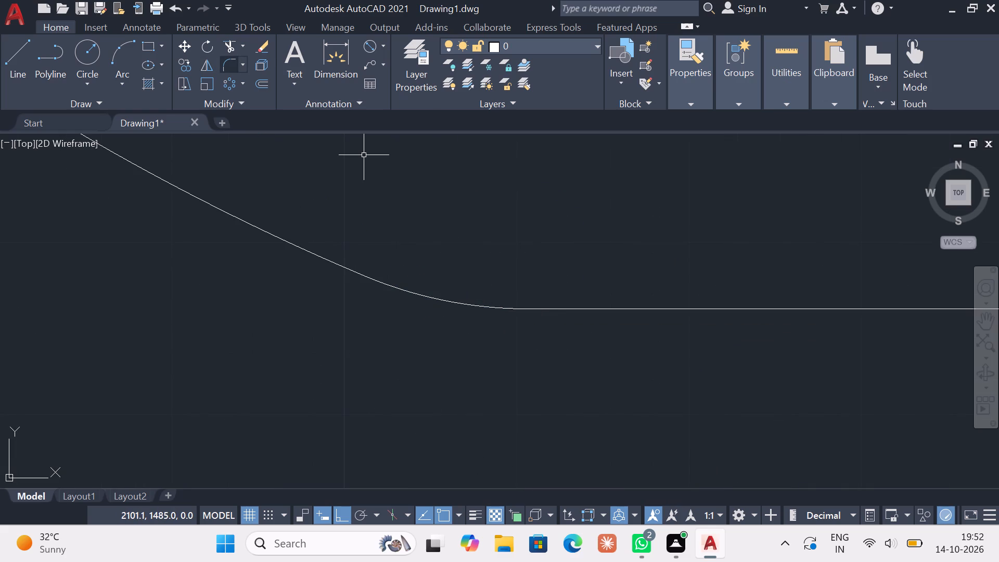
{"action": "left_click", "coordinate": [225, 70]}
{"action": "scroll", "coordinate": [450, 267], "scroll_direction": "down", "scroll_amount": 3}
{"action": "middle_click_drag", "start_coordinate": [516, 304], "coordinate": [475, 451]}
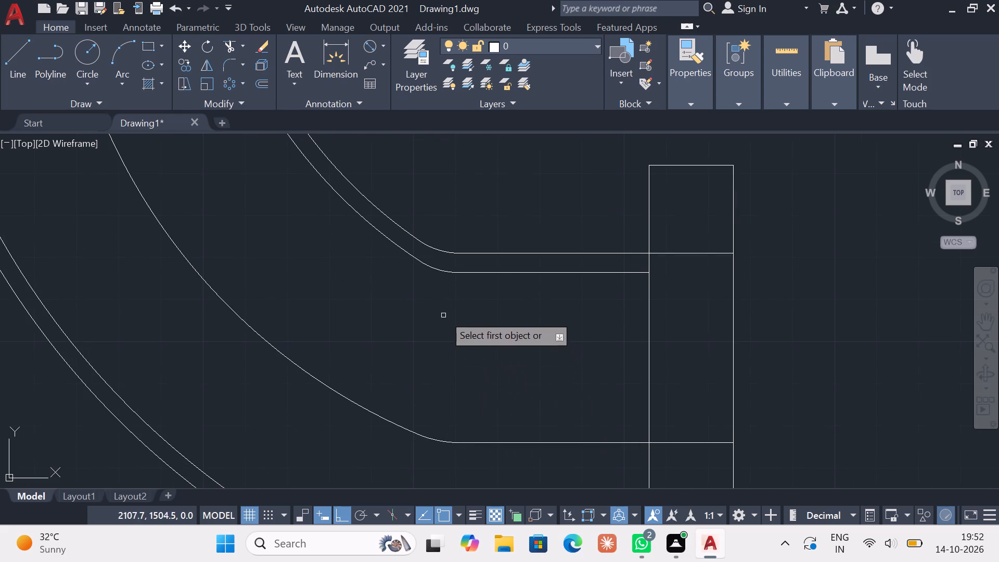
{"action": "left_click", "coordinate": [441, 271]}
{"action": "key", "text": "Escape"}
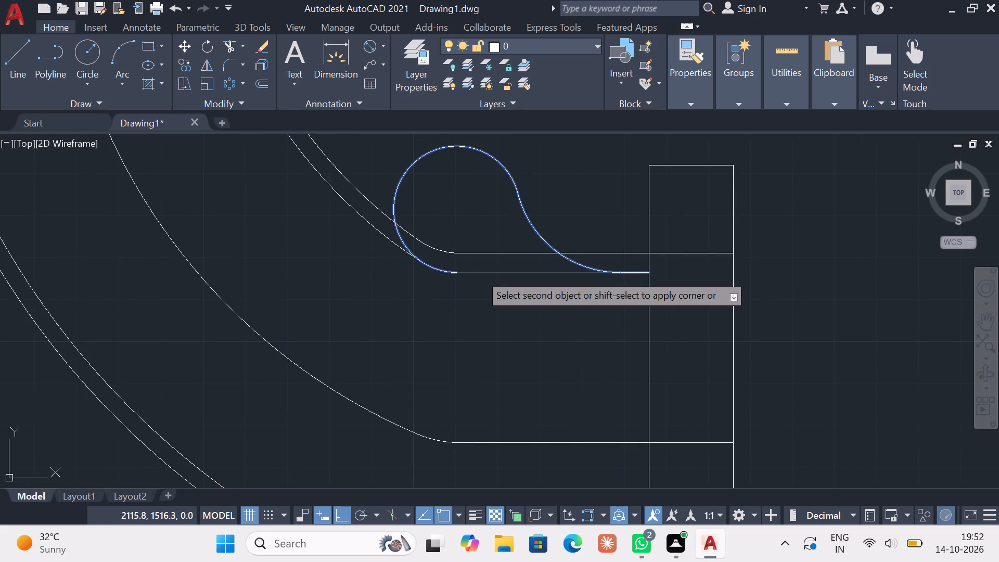
Replace the innermost bend arc's fillet at its horizontal line with a radius 25 fillet, deleting the leftover smaller arc.
{"action": "left_click", "coordinate": [225, 56]}
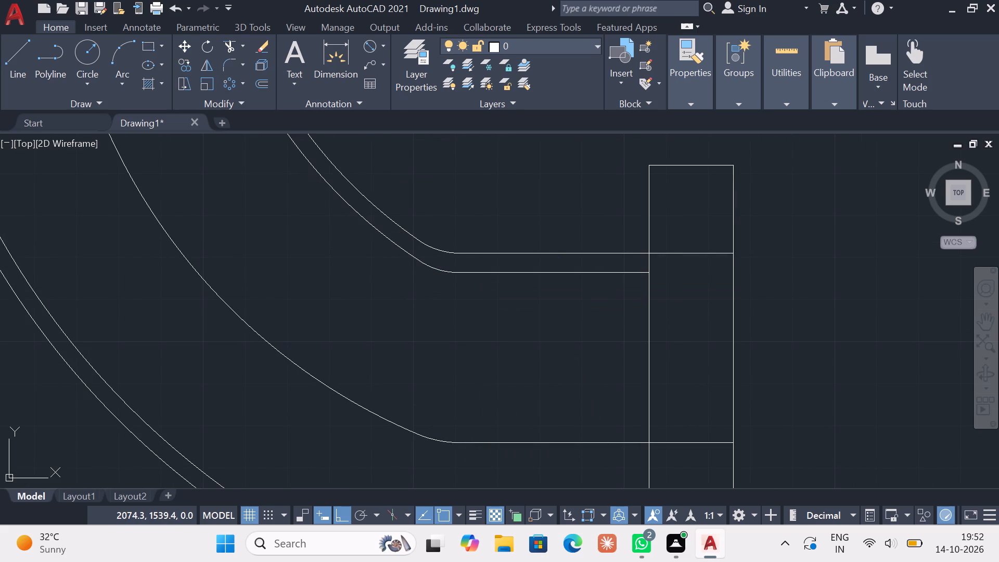
{"action": "left_click", "coordinate": [227, 61]}
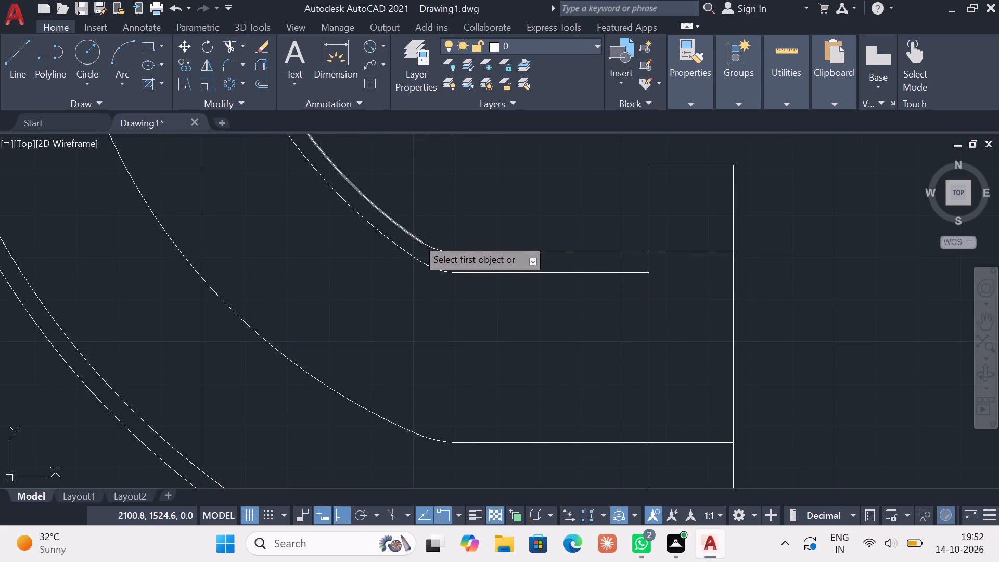
{"action": "left_click", "coordinate": [417, 238]}
{"action": "left_click", "coordinate": [479, 254]}
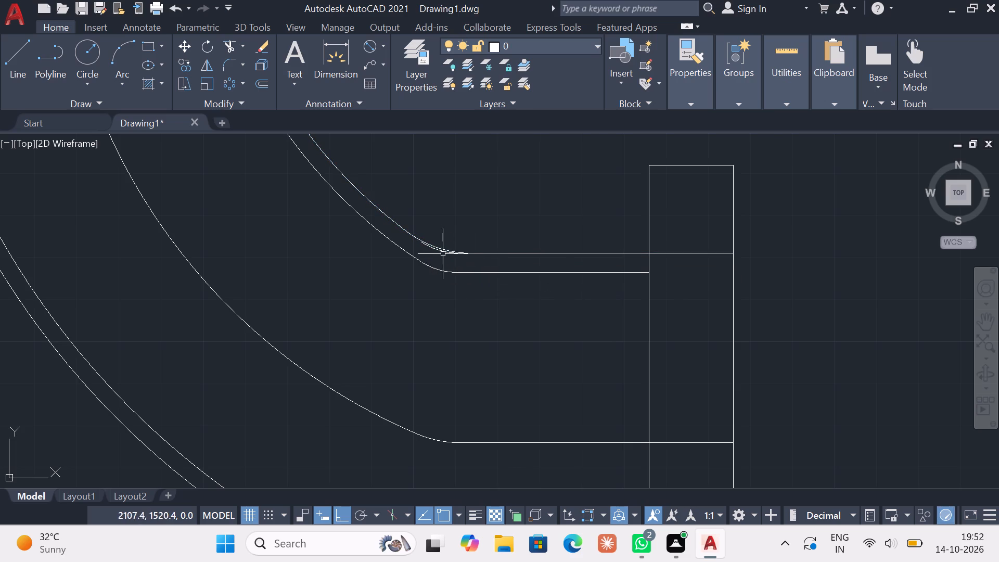
{"action": "scroll", "coordinate": [438, 246], "scroll_direction": "up", "scroll_amount": 3}
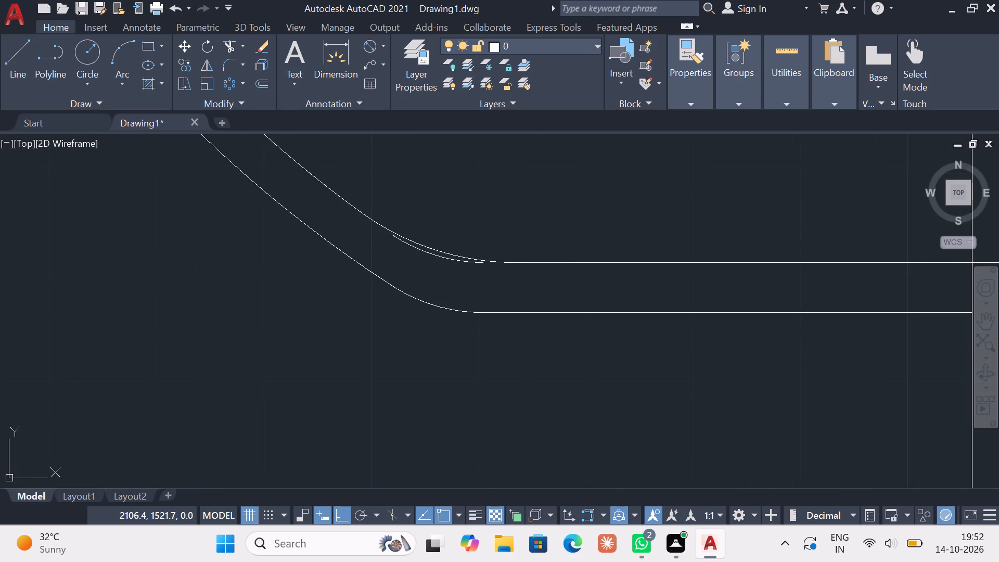
{"action": "left_click", "coordinate": [440, 256]}
{"action": "key", "text": "Delete"}
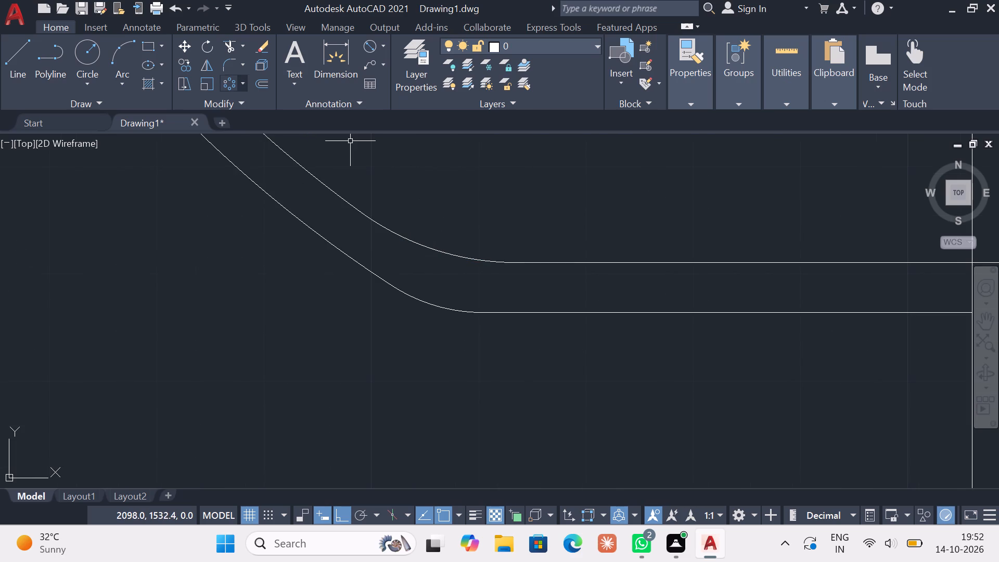
Replace the second-innermost bend arc's fillet at its horizontal line with a radius 25 fillet, deleting the leftover smaller arc.
{"action": "left_click", "coordinate": [223, 68]}
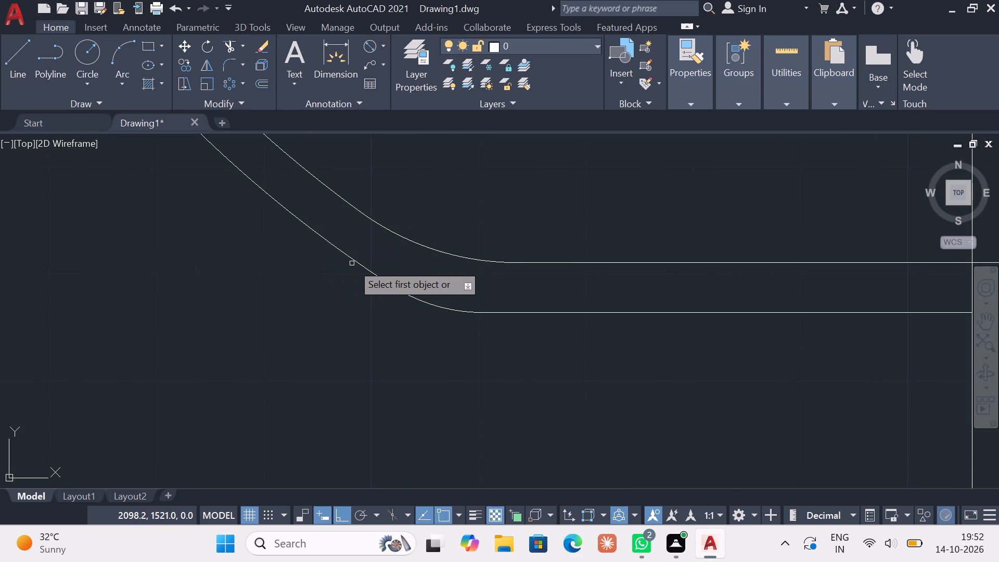
{"action": "left_click", "coordinate": [355, 263]}
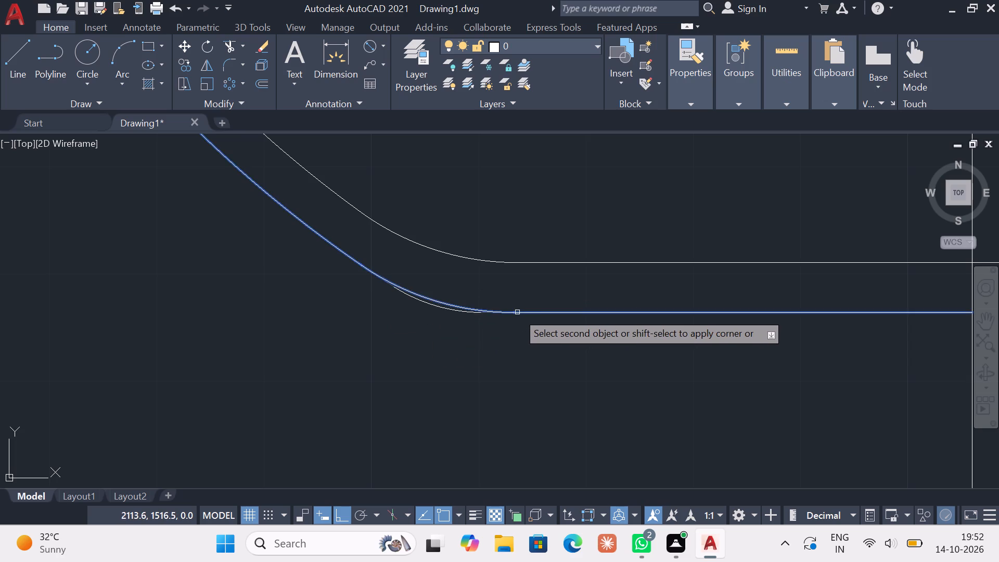
{"action": "left_click", "coordinate": [517, 312]}
{"action": "key", "text": "Escape"}
{"action": "scroll", "coordinate": [459, 312], "scroll_direction": "up", "scroll_amount": 2}
{"action": "left_click", "coordinate": [440, 316]}
{"action": "key", "text": "Escape"}
{"action": "key", "text": "Escape"}
{"action": "key", "text": "Escape"}
{"action": "key", "text": "Escape"}
{"action": "key", "text": "Escape"}
{"action": "key", "text": "Escape"}
{"action": "key", "text": "Escape"}
{"action": "key", "text": "Escape"}
{"action": "key", "text": "Escape"}
{"action": "key", "text": "Escape"}
{"action": "key", "text": "Escape"}
{"action": "key", "text": "Escape"}
{"action": "key", "text": "Escape"}
{"action": "key", "text": "Escape"}
{"action": "key", "text": "Escape"}
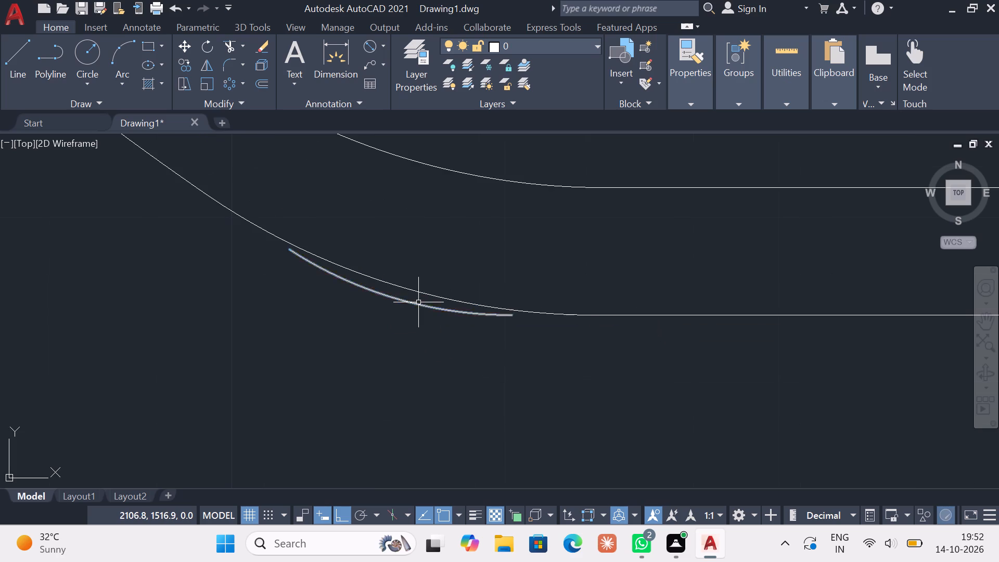
{"action": "left_click", "coordinate": [418, 302]}
{"action": "key", "text": "Delete"}
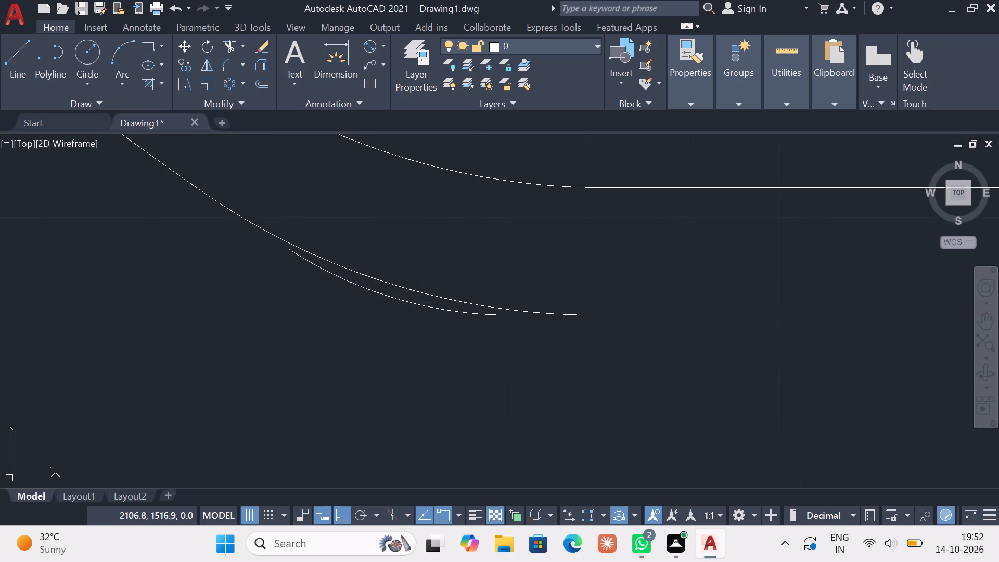
{"action": "key", "text": "Escape"}
{"action": "left_click_drag", "start_coordinate": [443, 320], "coordinate": [435, 315]}
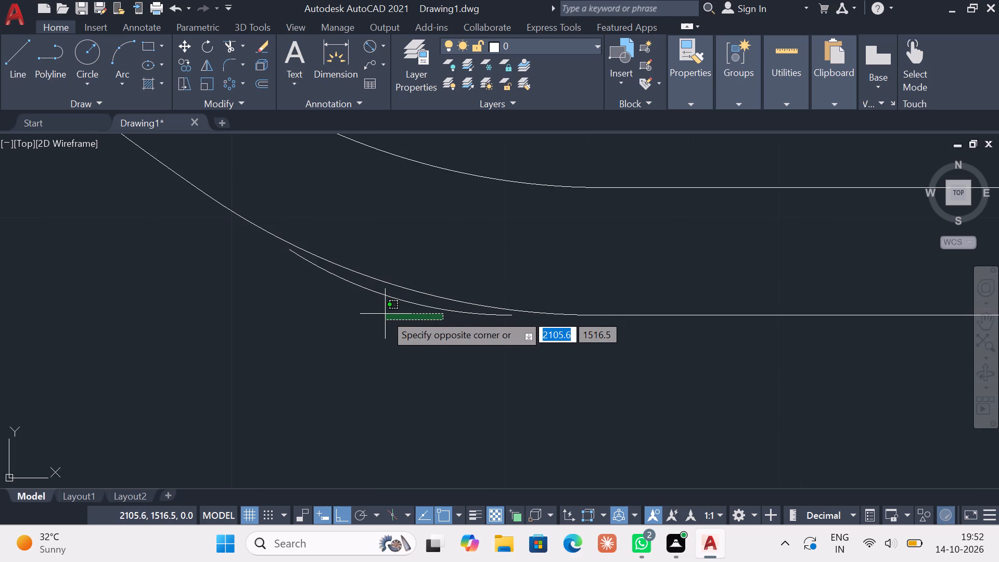
{"action": "left_click", "coordinate": [387, 303]}
{"action": "key", "text": "Delete"}
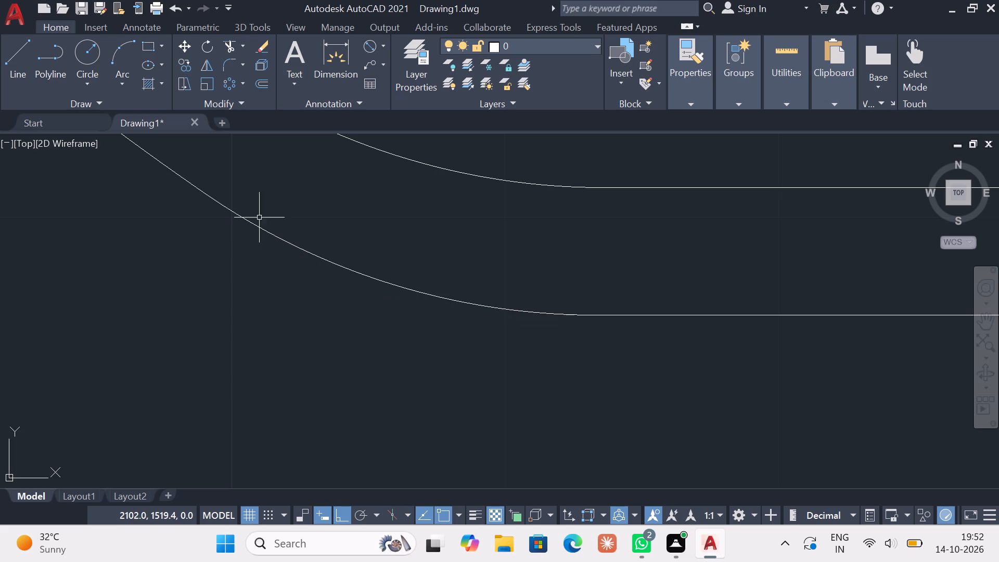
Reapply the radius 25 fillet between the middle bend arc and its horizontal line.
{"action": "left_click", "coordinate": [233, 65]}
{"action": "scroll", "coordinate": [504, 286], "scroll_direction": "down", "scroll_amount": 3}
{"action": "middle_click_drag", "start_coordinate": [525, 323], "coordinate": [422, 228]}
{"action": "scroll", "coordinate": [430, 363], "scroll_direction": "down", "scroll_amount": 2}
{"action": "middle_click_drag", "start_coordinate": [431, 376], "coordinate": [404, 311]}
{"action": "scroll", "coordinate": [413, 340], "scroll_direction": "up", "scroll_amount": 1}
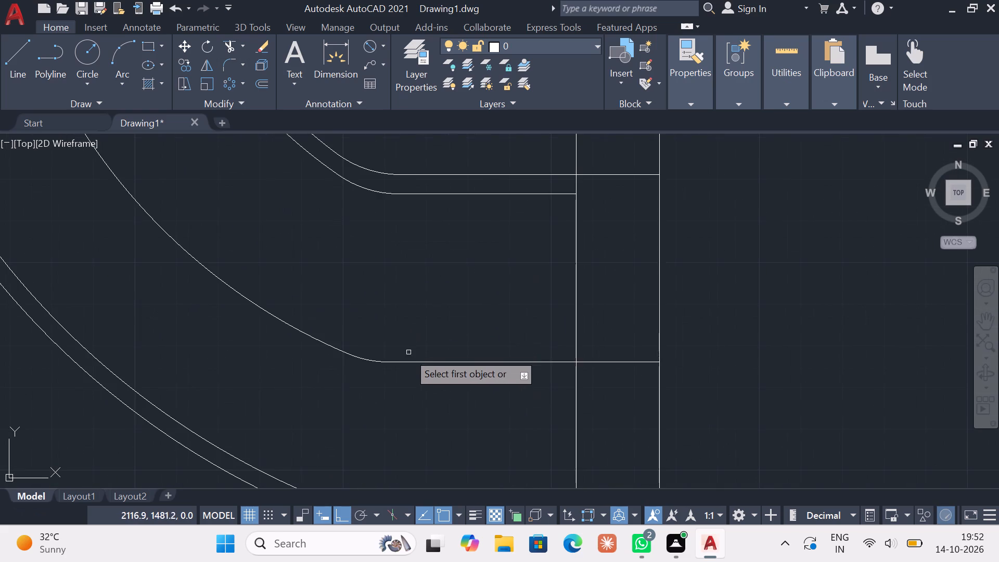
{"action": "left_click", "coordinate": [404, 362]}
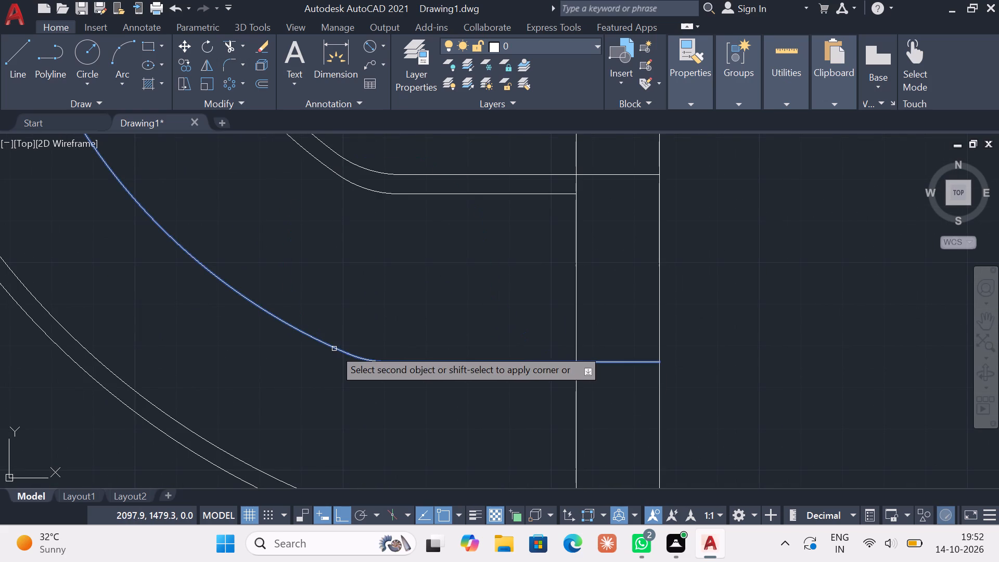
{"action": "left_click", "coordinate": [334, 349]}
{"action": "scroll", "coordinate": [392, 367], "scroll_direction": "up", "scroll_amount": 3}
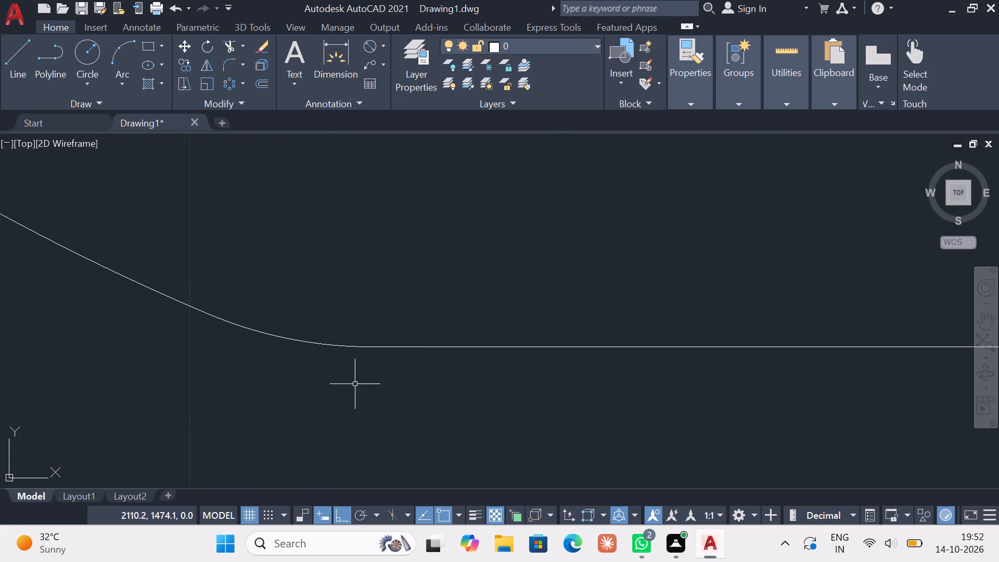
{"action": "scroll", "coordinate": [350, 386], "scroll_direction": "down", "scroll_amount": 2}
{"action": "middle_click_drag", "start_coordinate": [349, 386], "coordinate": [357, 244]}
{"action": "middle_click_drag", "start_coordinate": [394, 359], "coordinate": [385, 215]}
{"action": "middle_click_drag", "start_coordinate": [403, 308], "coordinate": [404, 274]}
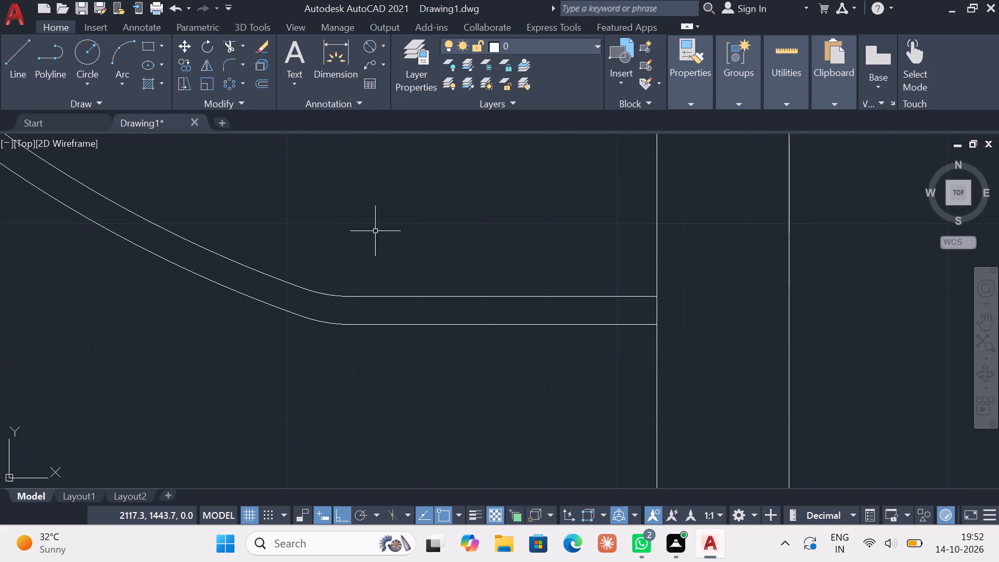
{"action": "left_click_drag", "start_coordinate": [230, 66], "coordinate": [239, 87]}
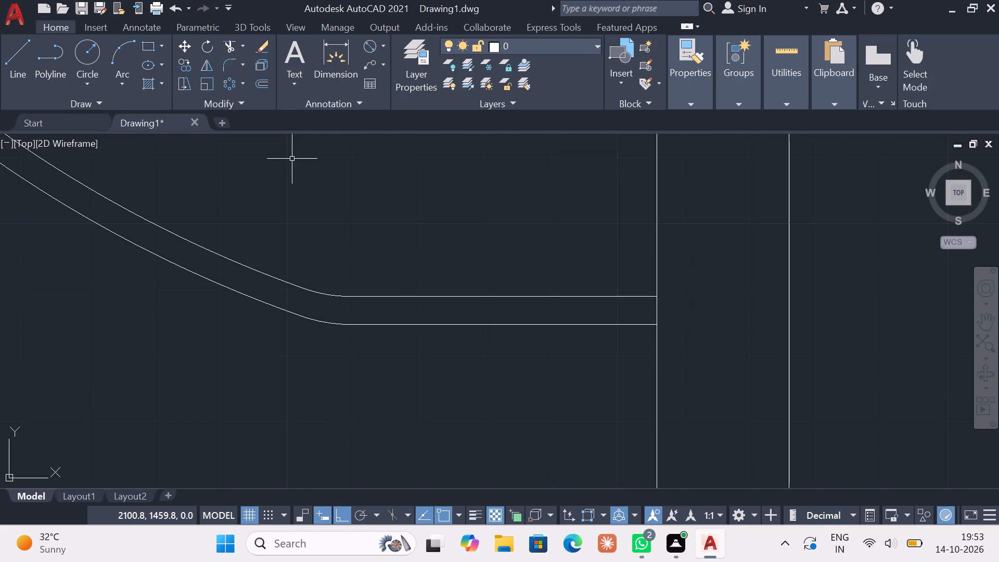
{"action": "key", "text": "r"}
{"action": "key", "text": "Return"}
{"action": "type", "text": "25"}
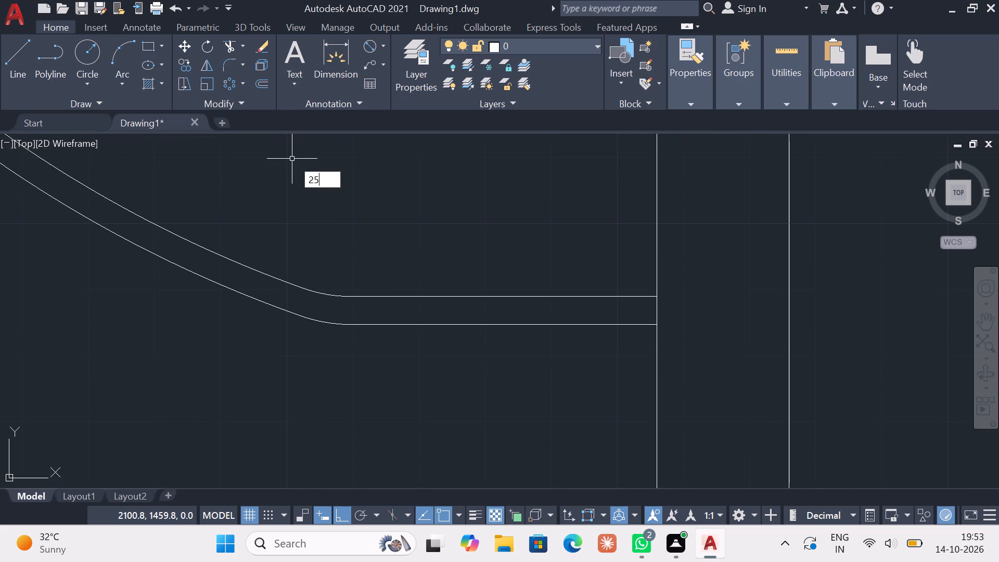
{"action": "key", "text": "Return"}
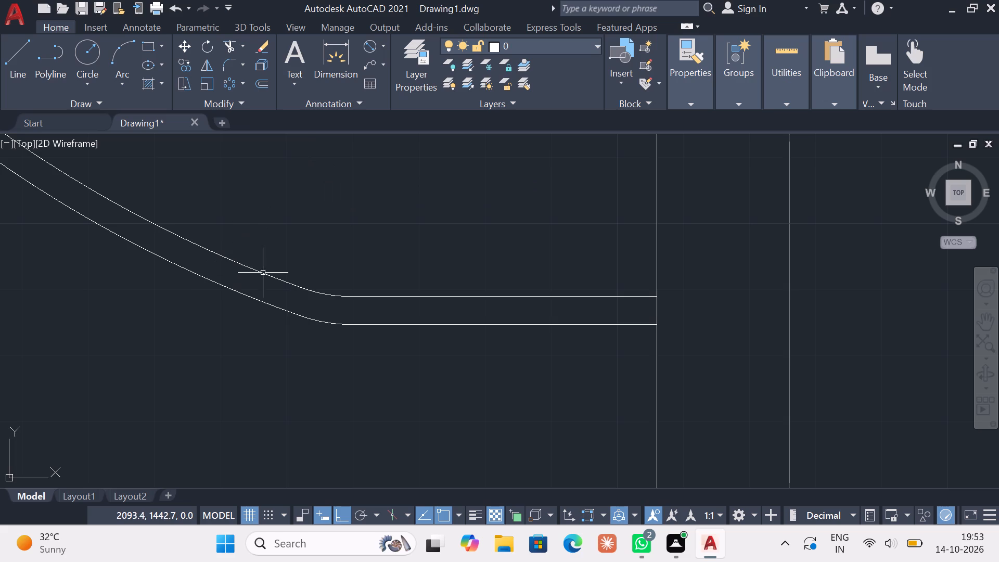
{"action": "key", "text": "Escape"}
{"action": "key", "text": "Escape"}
Fillet the second-outermost and outermost bend arcs to their horizontal lines with a radius of 25.
{"action": "key", "text": "f"}
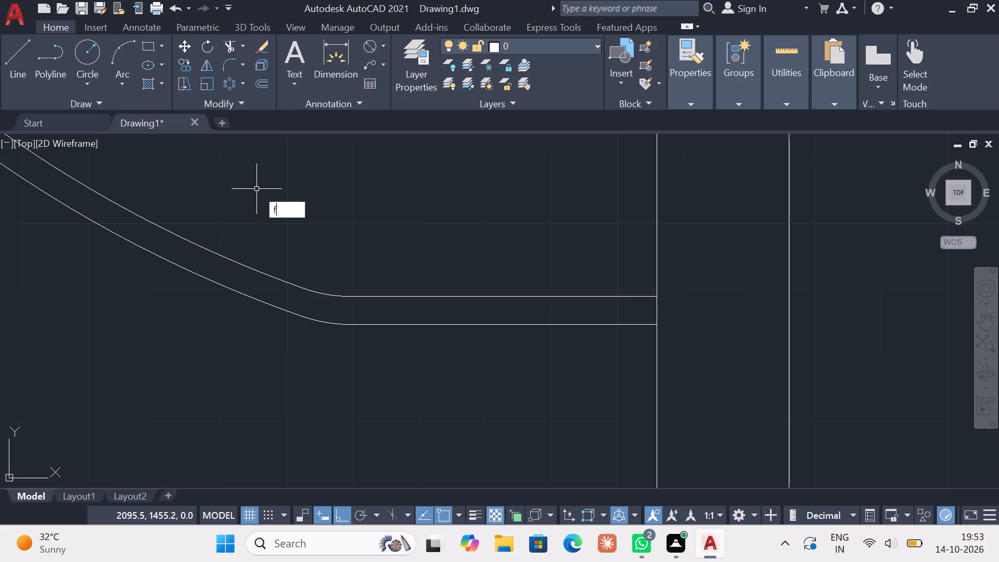
{"action": "key", "text": "Return"}
{"action": "key", "text": "r"}
{"action": "key", "text": "Return"}
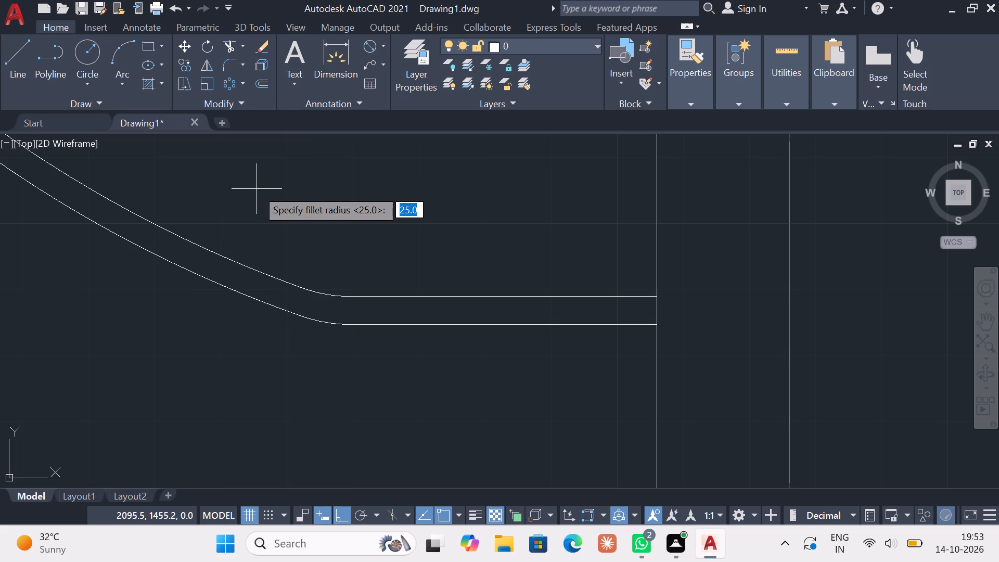
{"action": "type", "text": "25"}
{"action": "key", "text": "Return"}
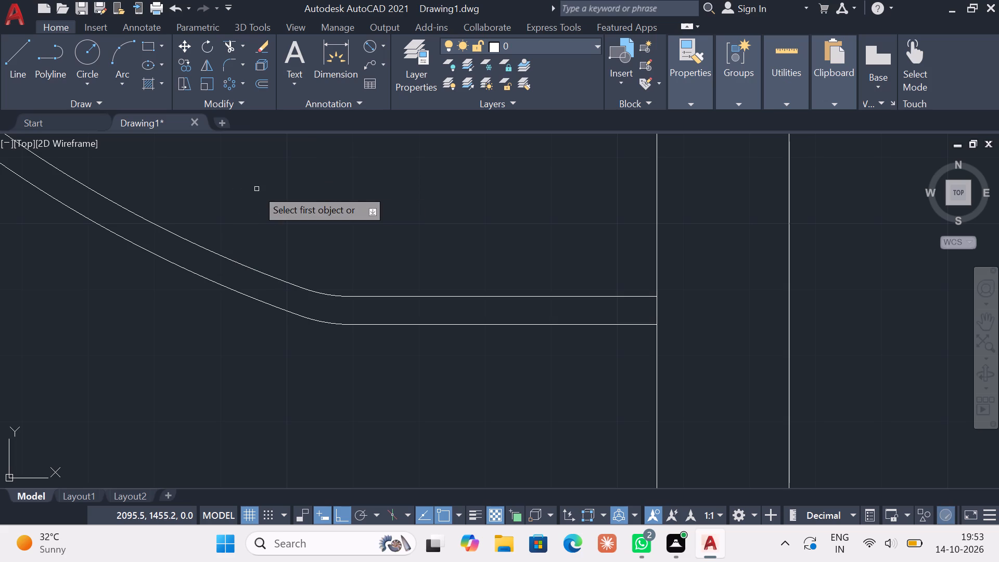
{"action": "left_click", "coordinate": [269, 276]}
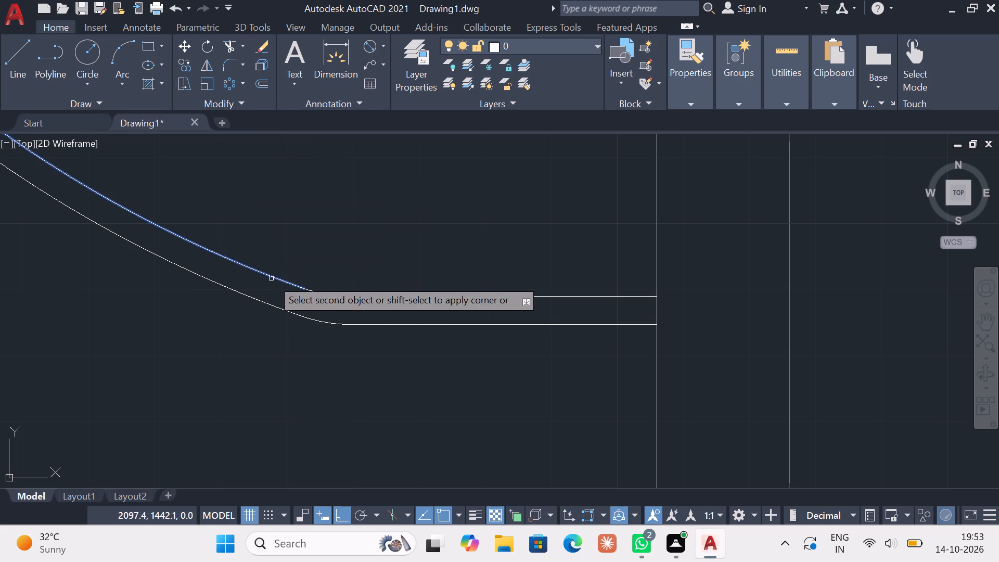
{"action": "left_click", "coordinate": [397, 296]}
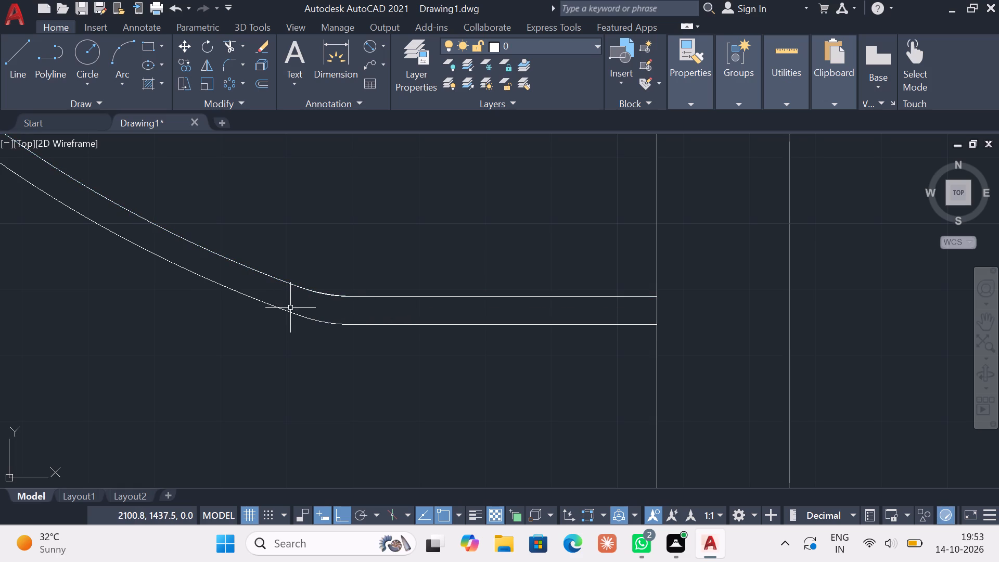
{"action": "key", "text": "space"}
{"action": "left_click", "coordinate": [287, 311]}
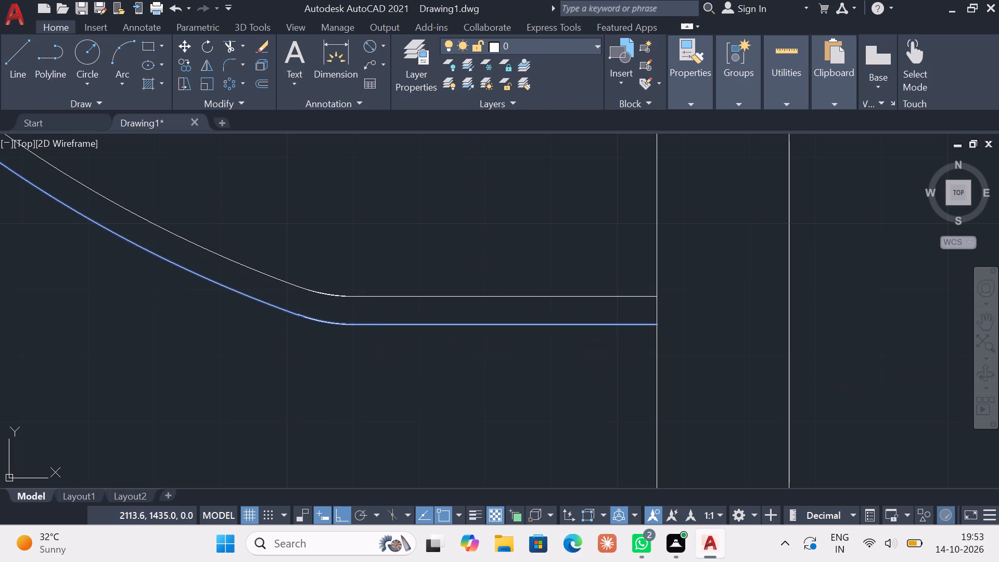
{"action": "left_click", "coordinate": [376, 323]}
{"action": "key", "text": "Escape"}
Draw a 20-unit horizontal line across the vertical flange's thickness, continuing the outermost pipe line to the flange's outer face.
{"action": "middle_click_drag", "start_coordinate": [521, 276], "coordinate": [521, 298]}
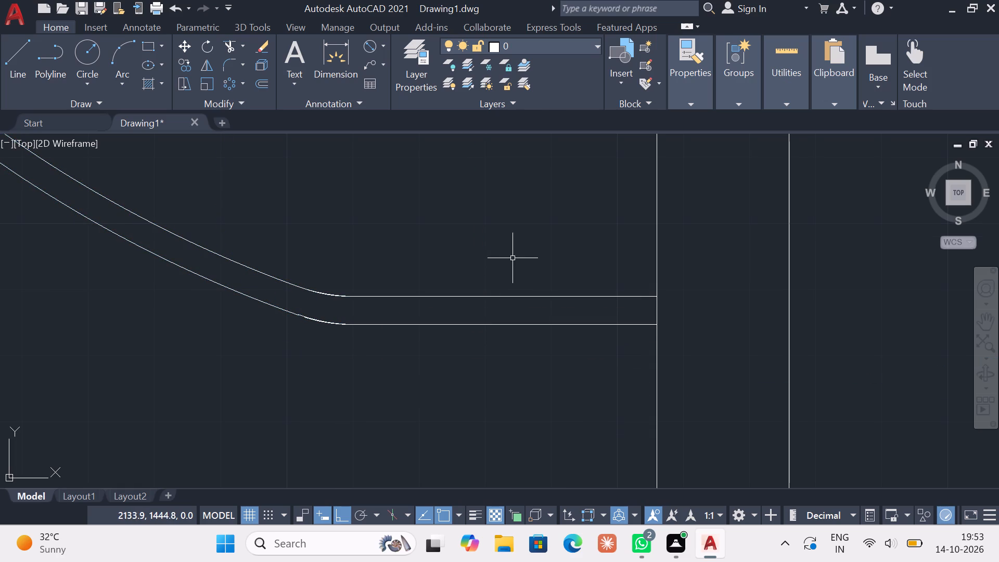
{"action": "middle_click_drag", "start_coordinate": [521, 298], "coordinate": [488, 352]}
{"action": "scroll", "coordinate": [478, 357], "scroll_direction": "down", "scroll_amount": 3}
{"action": "middle_click_drag", "start_coordinate": [506, 358], "coordinate": [403, 316]}
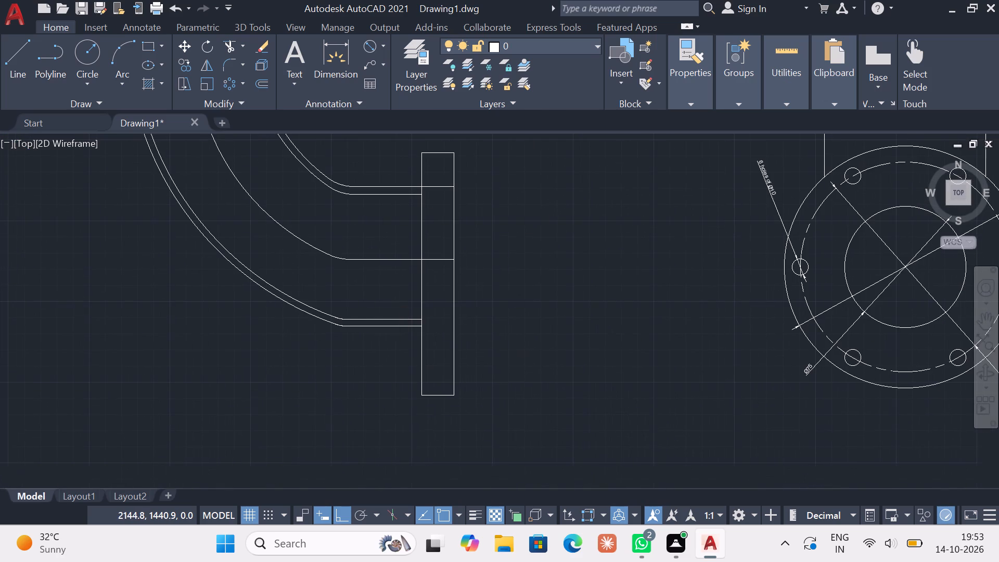
{"action": "left_click", "coordinate": [16, 62]}
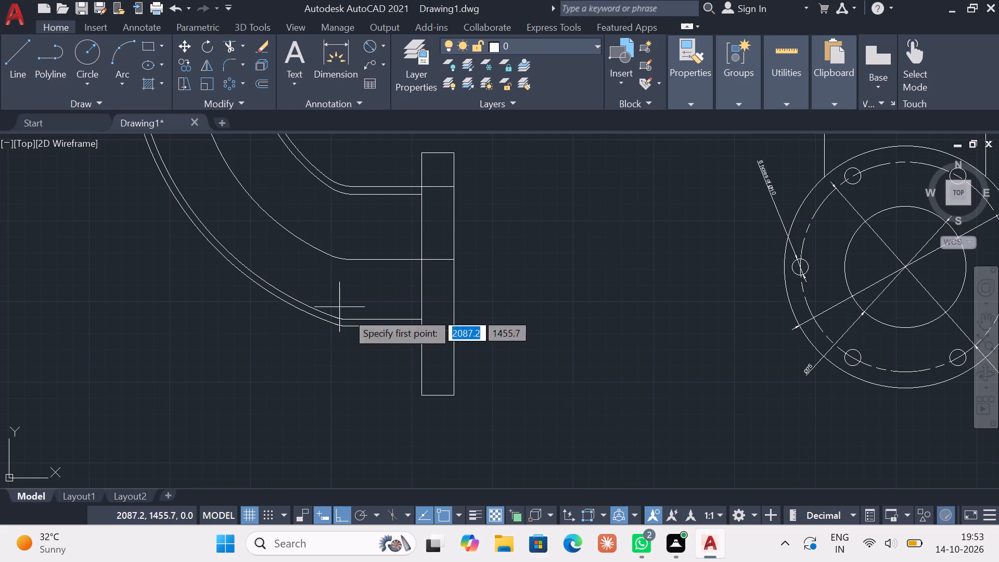
{"action": "left_click", "coordinate": [420, 329]}
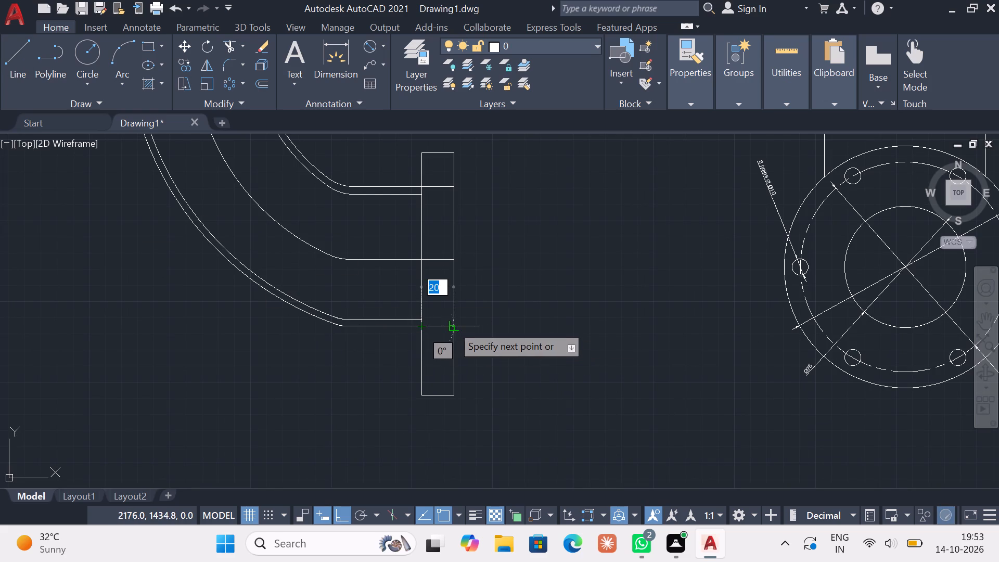
{"action": "left_click", "coordinate": [454, 325]}
{"action": "key", "text": "Escape"}
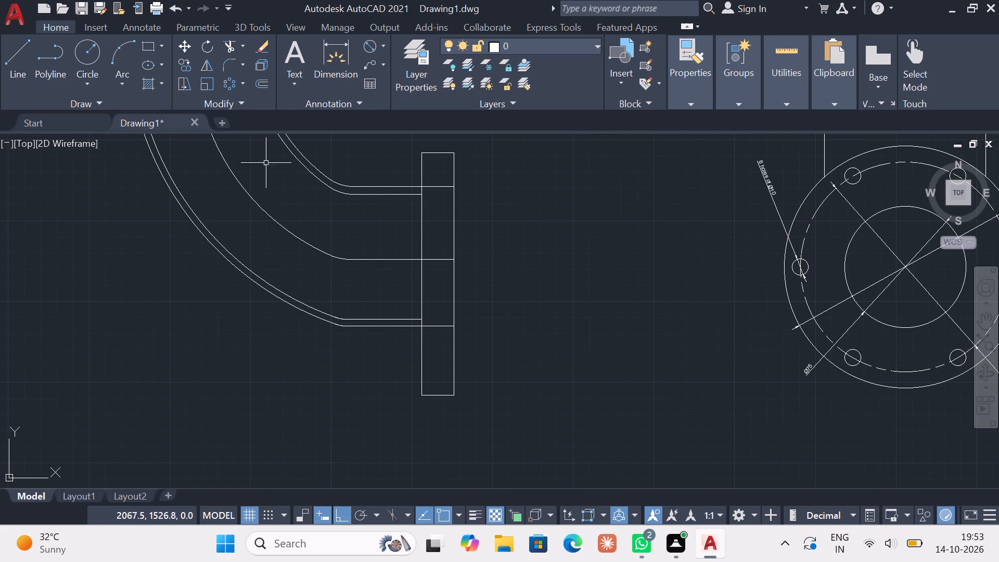
Replace the middle bend arc's fillet at its horizontal line with a radius 30 fillet, deleting the leftover smaller arcs.
{"action": "left_click", "coordinate": [239, 67]}
{"action": "left_click", "coordinate": [206, 89]}
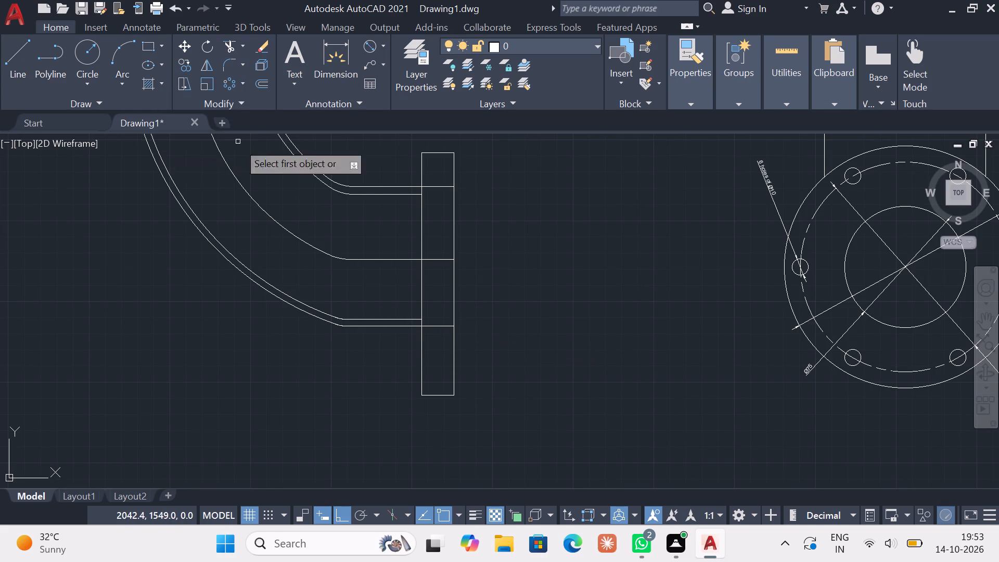
{"action": "key", "text": "r"}
{"action": "key", "text": "Return"}
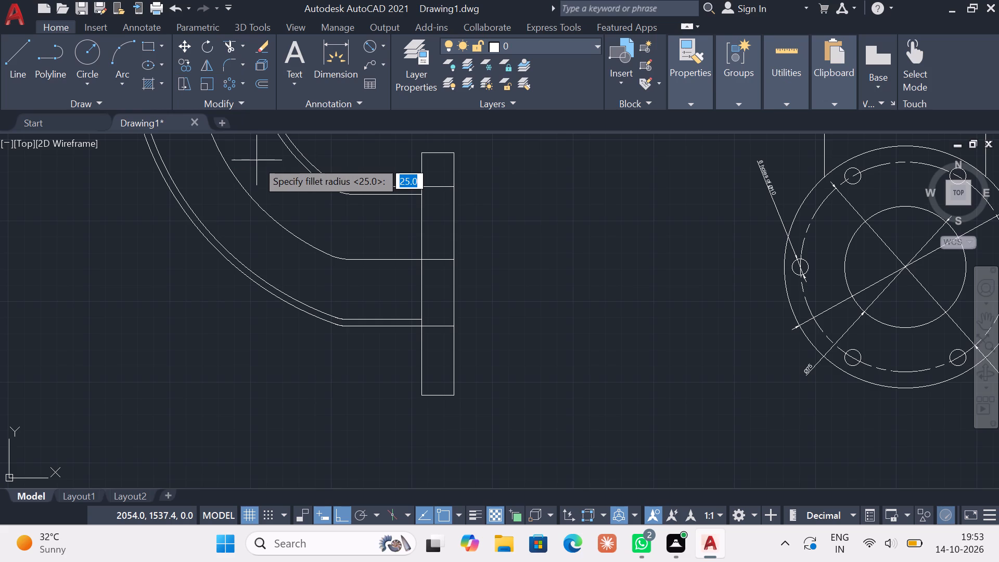
{"action": "type", "text": "30"}
{"action": "key", "text": "Return"}
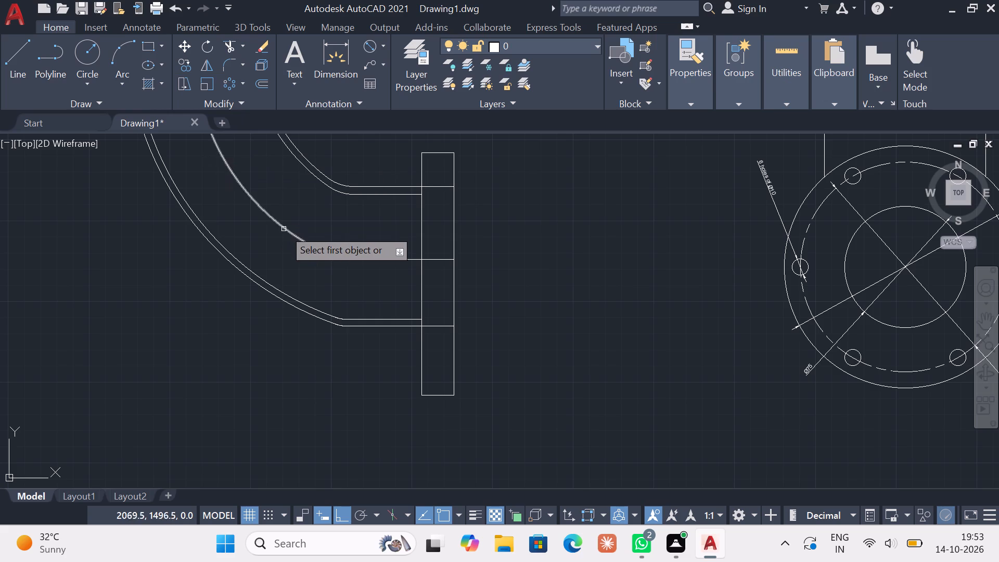
{"action": "left_click", "coordinate": [306, 241]}
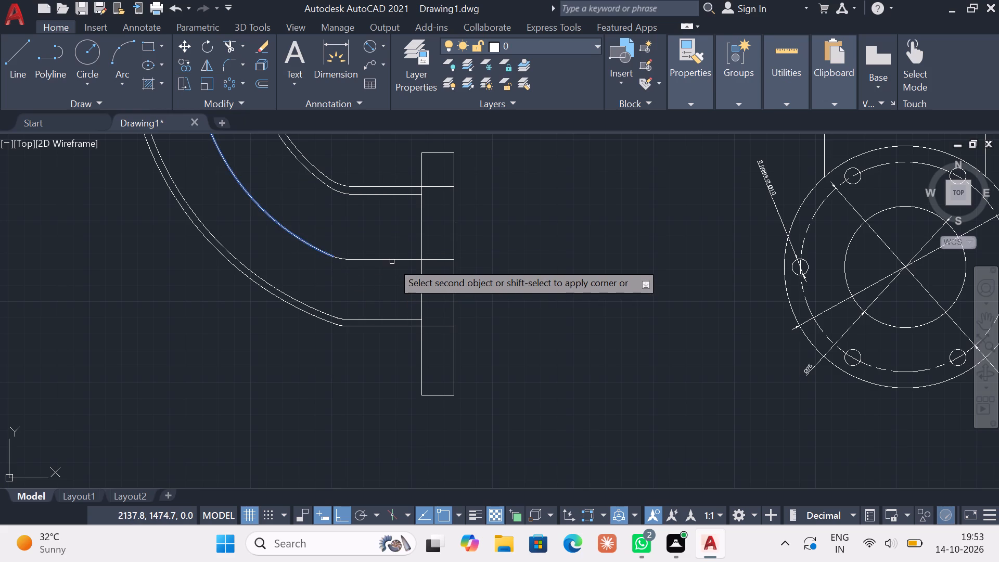
{"action": "left_click", "coordinate": [390, 260]}
{"action": "scroll", "coordinate": [356, 263], "scroll_direction": "up", "scroll_amount": 2}
{"action": "key", "text": "Escape"}
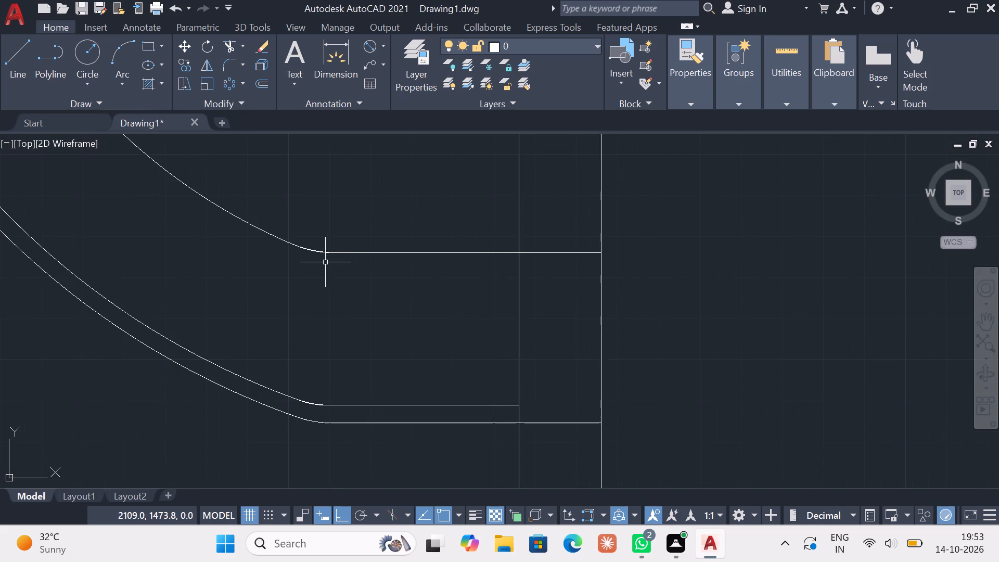
{"action": "scroll", "coordinate": [314, 258], "scroll_direction": "up", "scroll_amount": 4}
{"action": "middle_click_drag", "start_coordinate": [298, 248], "coordinate": [303, 317]}
{"action": "scroll", "coordinate": [304, 292], "scroll_direction": "up", "scroll_amount": 2}
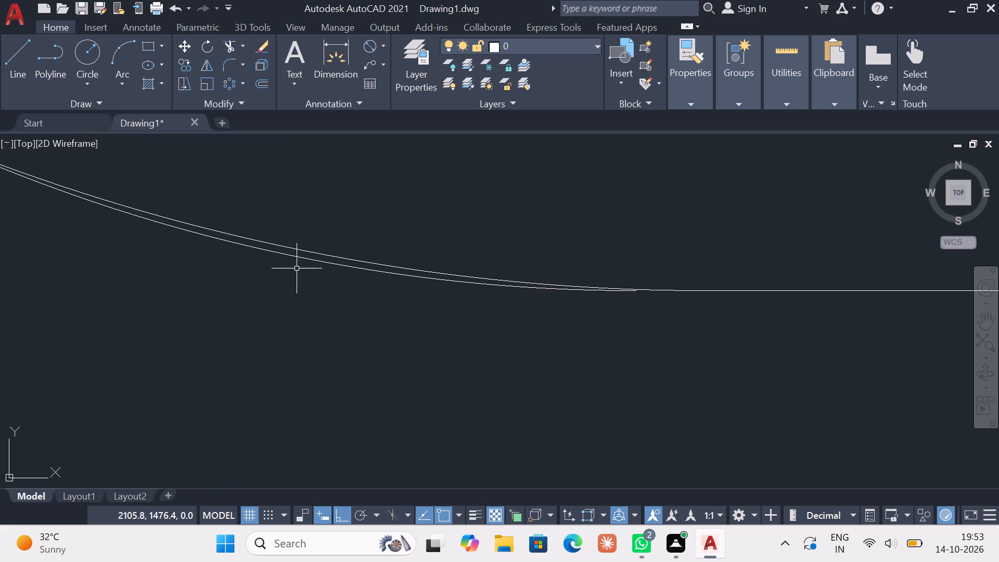
{"action": "left_click", "coordinate": [301, 259]}
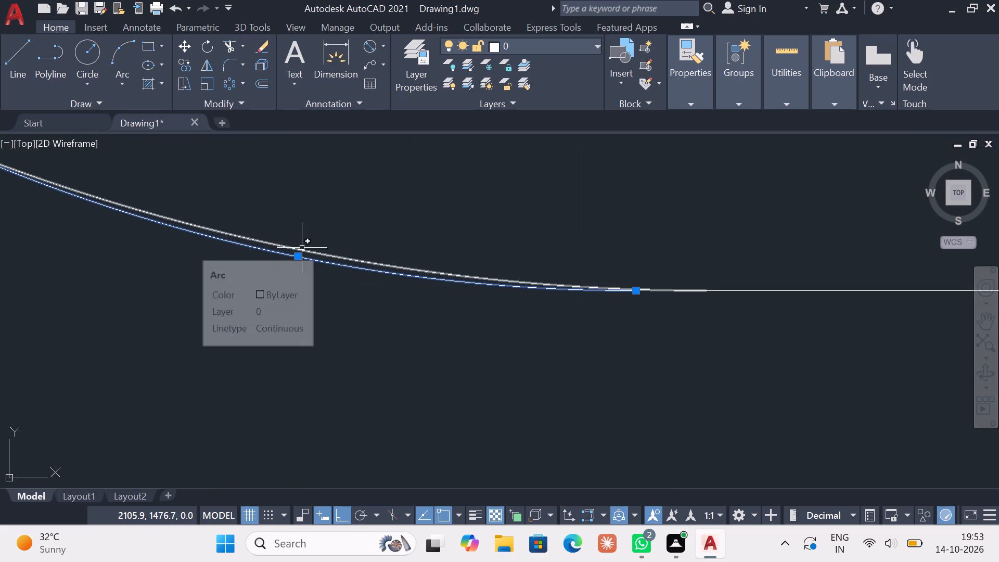
{"action": "key", "text": "Delete"}
{"action": "left_click", "coordinate": [278, 253]}
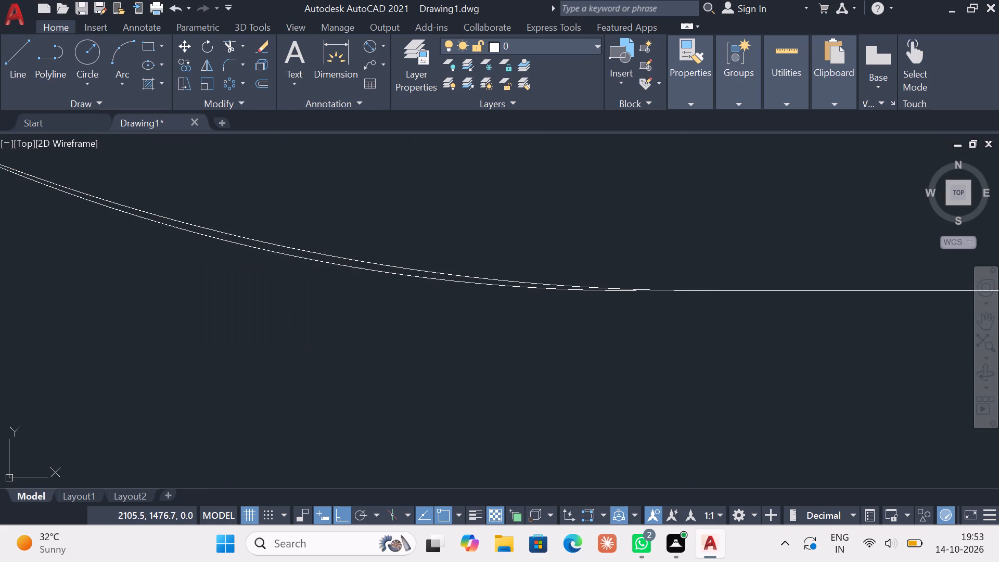
{"action": "key", "text": "Delete"}
Replace the innermost bend arc's fillet at its horizontal line with a radius 30 fillet, deleting the leftover smaller arc.
{"action": "scroll", "coordinate": [310, 275], "scroll_direction": "down", "scroll_amount": 9}
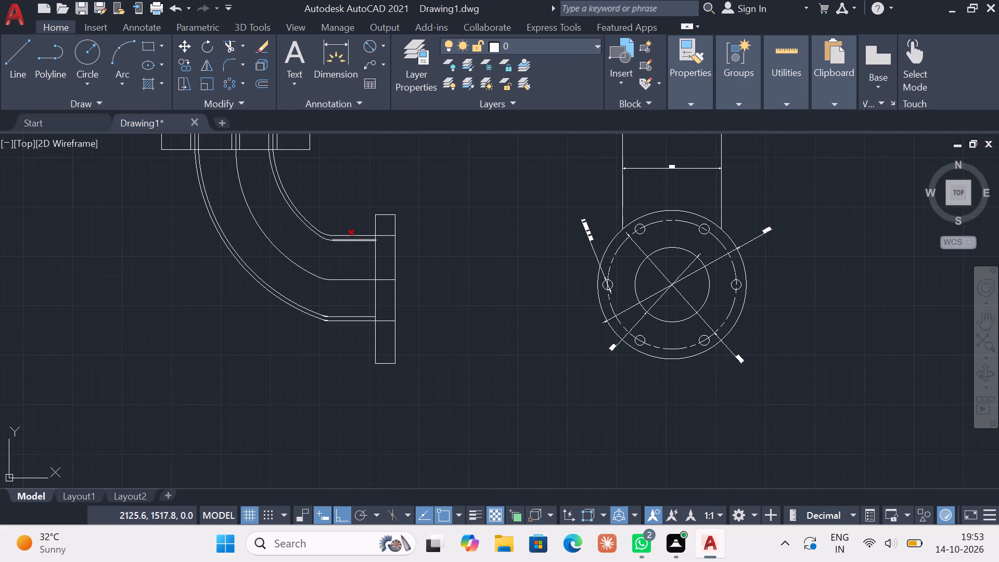
{"action": "key", "text": "space"}
{"action": "key", "text": "Escape"}
{"action": "left_click", "coordinate": [234, 65]}
{"action": "scroll", "coordinate": [317, 235], "scroll_direction": "up", "scroll_amount": 3}
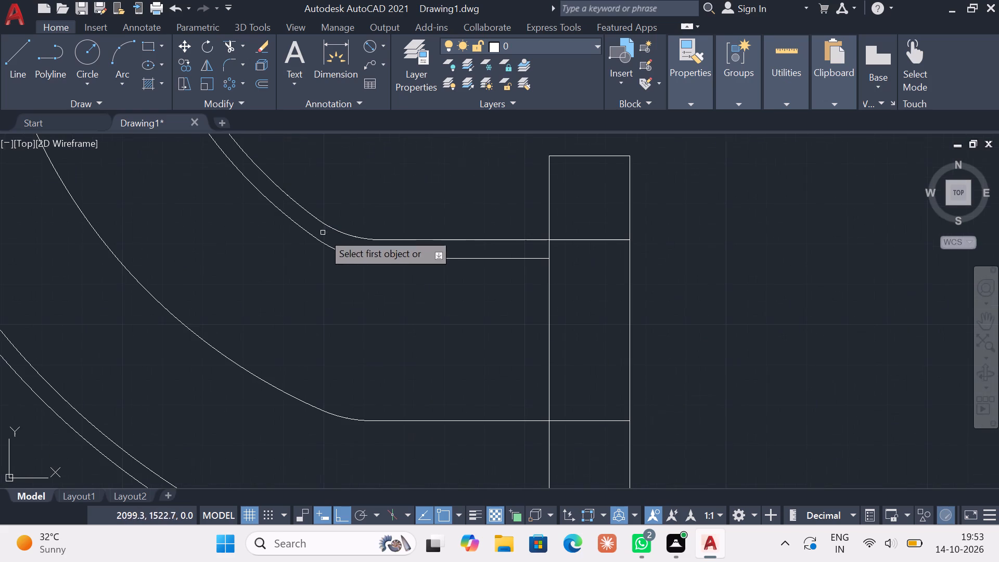
{"action": "left_click", "coordinate": [306, 209]}
{"action": "left_click", "coordinate": [394, 238]}
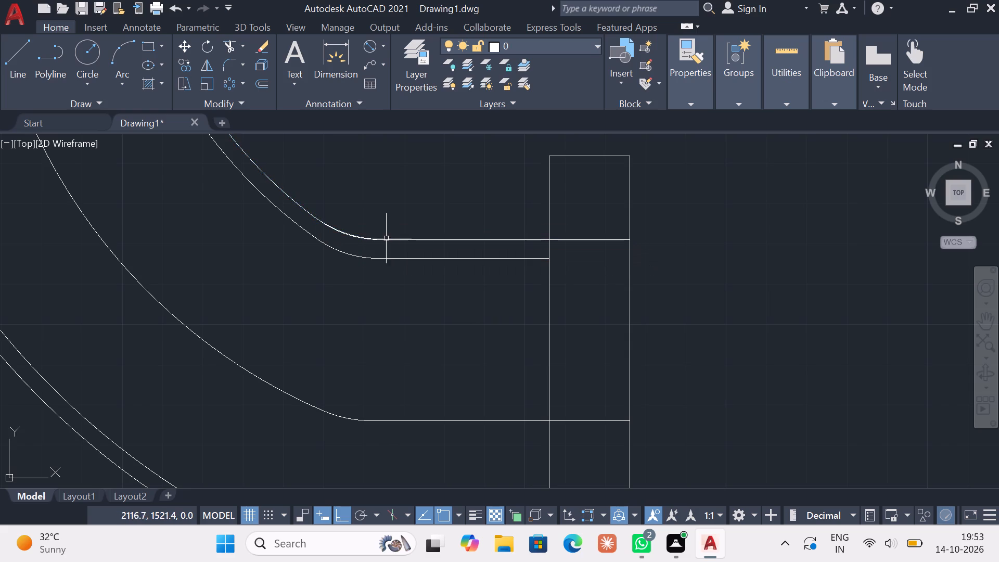
{"action": "key", "text": "Escape"}
{"action": "scroll", "coordinate": [363, 236], "scroll_direction": "up", "scroll_amount": 5}
{"action": "left_click", "coordinate": [310, 235]}
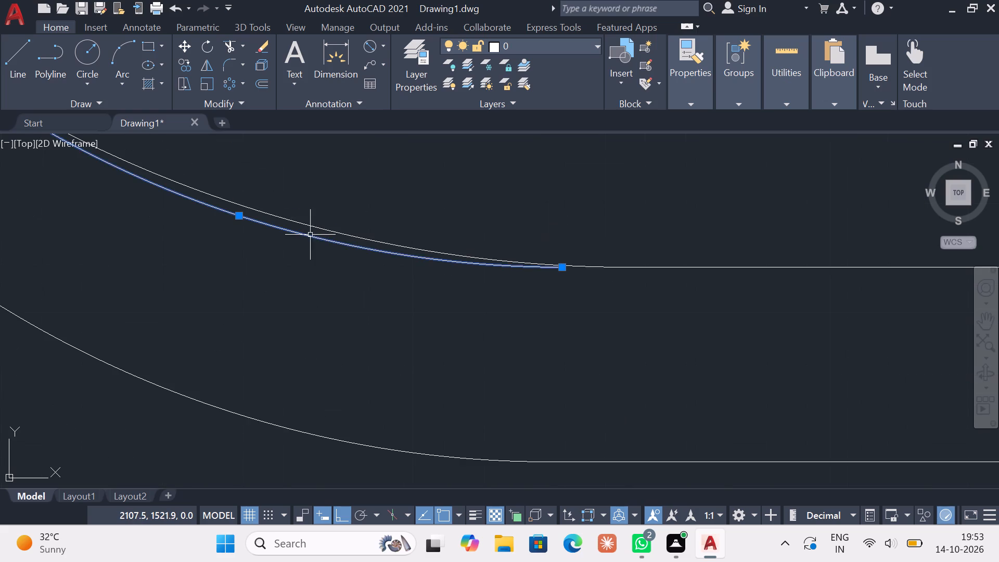
{"action": "key", "text": "Delete"}
{"action": "scroll", "coordinate": [320, 238], "scroll_direction": "down", "scroll_amount": 3}
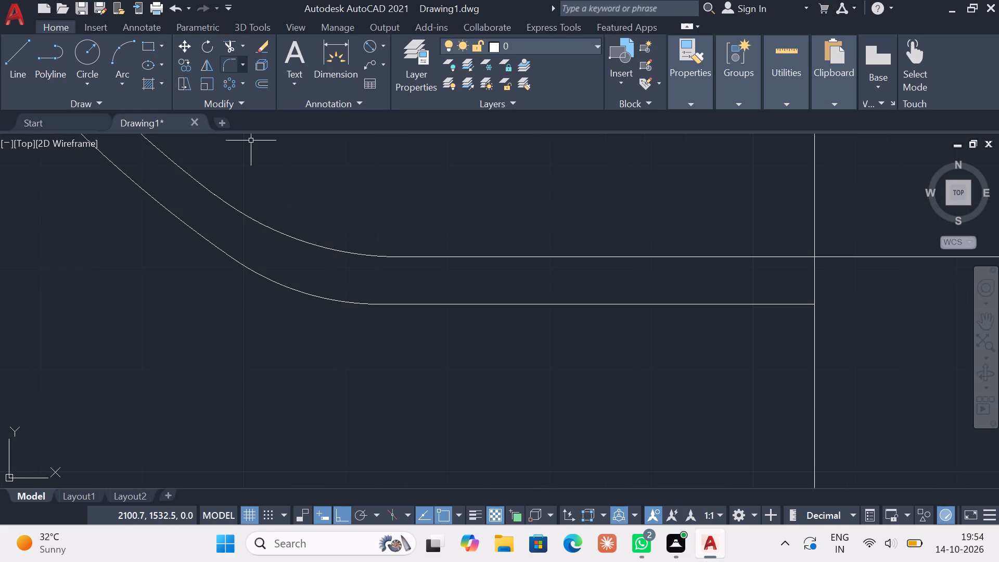
Reapply the radius 30 fillet between the middle bend arc and its horizontal line.
{"action": "left_click", "coordinate": [230, 66]}
{"action": "scroll", "coordinate": [380, 370], "scroll_direction": "down", "scroll_amount": 2}
{"action": "middle_click_drag", "start_coordinate": [382, 374], "coordinate": [352, 187]}
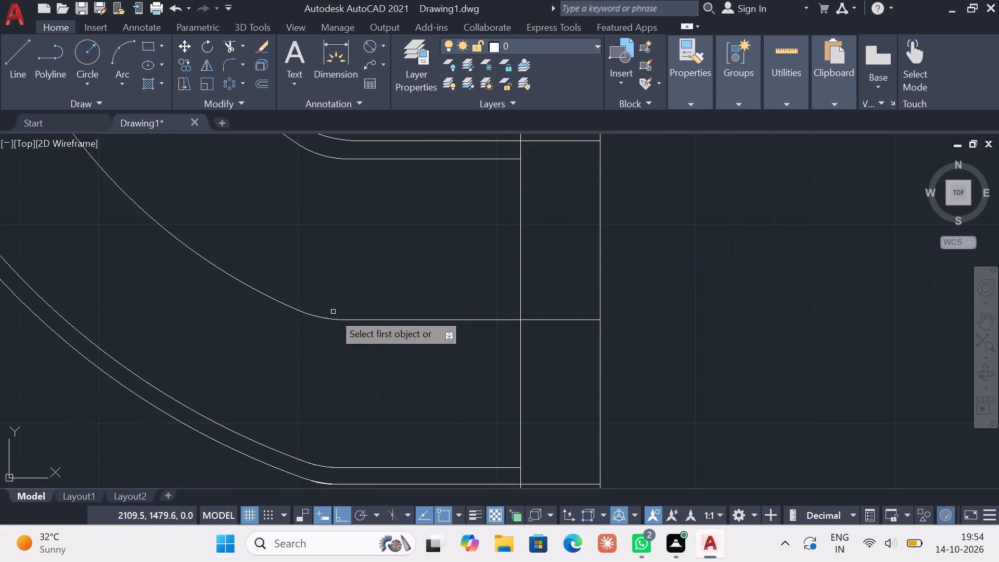
{"action": "left_click", "coordinate": [268, 299]}
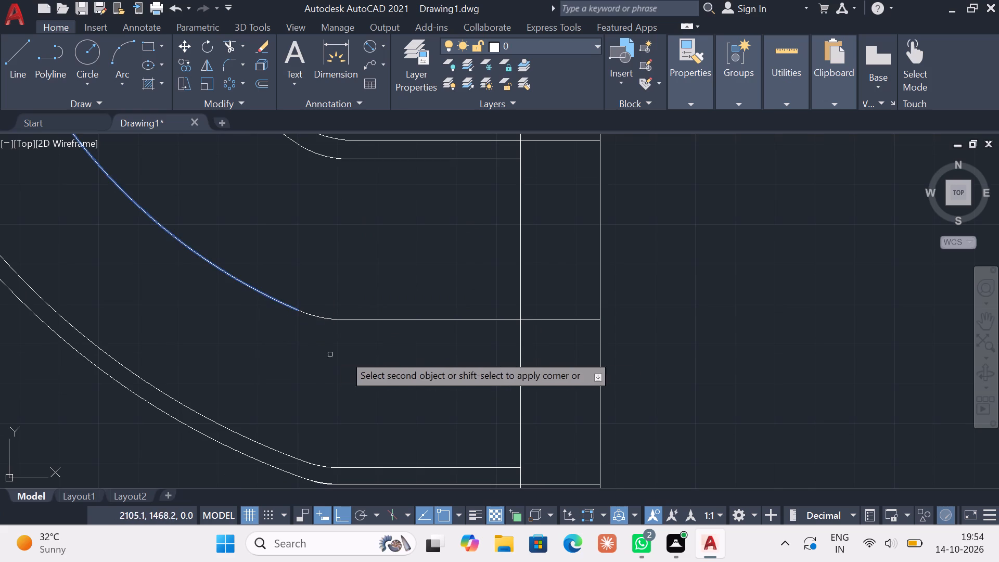
{"action": "left_click", "coordinate": [419, 318]}
{"action": "key", "text": "Escape"}
{"action": "scroll", "coordinate": [335, 323], "scroll_direction": "up", "scroll_amount": 2}
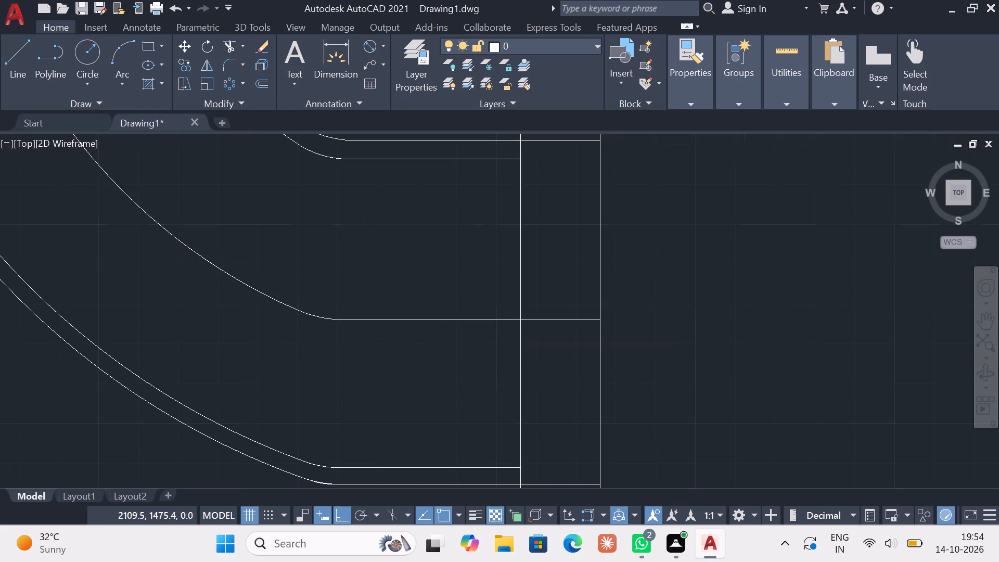
{"action": "scroll", "coordinate": [335, 323], "scroll_direction": "up", "scroll_amount": 2}
{"action": "scroll", "coordinate": [335, 323], "scroll_direction": "down", "scroll_amount": 5}
{"action": "middle_click_drag", "start_coordinate": [328, 300], "coordinate": [327, 202]}
{"action": "scroll", "coordinate": [326, 227], "scroll_direction": "up", "scroll_amount": 5}
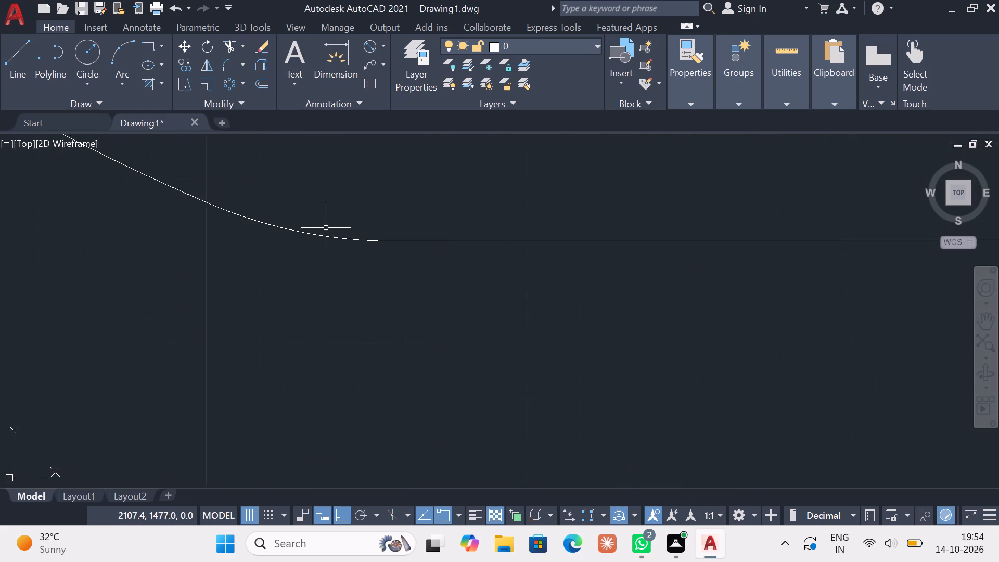
{"action": "scroll", "coordinate": [326, 228], "scroll_direction": "up", "scroll_amount": 1}
Delete the leftover smaller fillet arcs where the outermost and second-outermost bend arcs meet their horizontal lines.
{"action": "scroll", "coordinate": [326, 255], "scroll_direction": "down", "scroll_amount": 7}
{"action": "middle_click_drag", "start_coordinate": [332, 347], "coordinate": [331, 270]}
{"action": "scroll", "coordinate": [331, 270], "scroll_direction": "up", "scroll_amount": 4}
{"action": "middle_click_drag", "start_coordinate": [331, 270], "coordinate": [336, 336]}
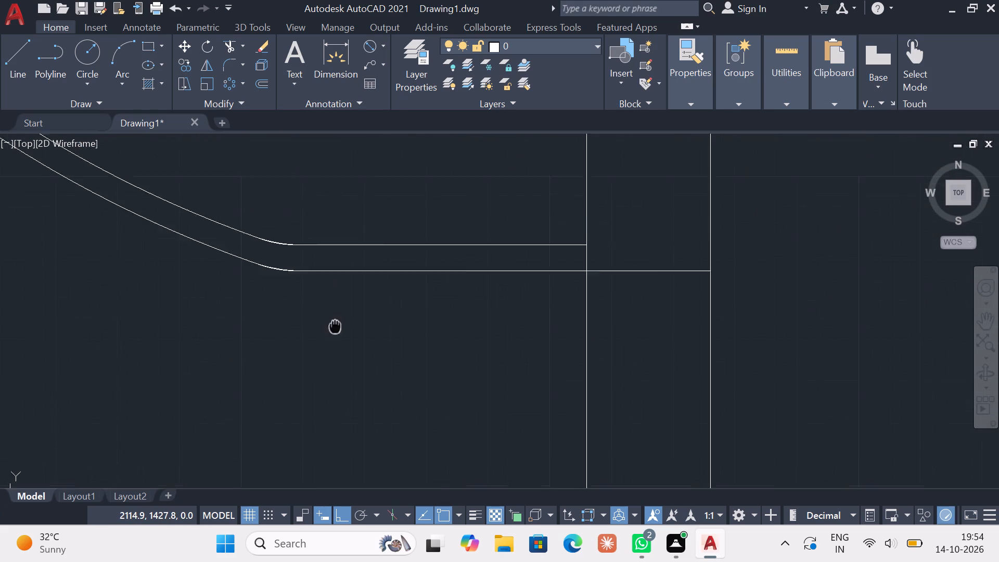
{"action": "middle_click_drag", "start_coordinate": [336, 336], "coordinate": [340, 368]}
{"action": "scroll", "coordinate": [316, 330], "scroll_direction": "up", "scroll_amount": 2}
{"action": "scroll", "coordinate": [249, 318], "scroll_direction": "up", "scroll_amount": 4}
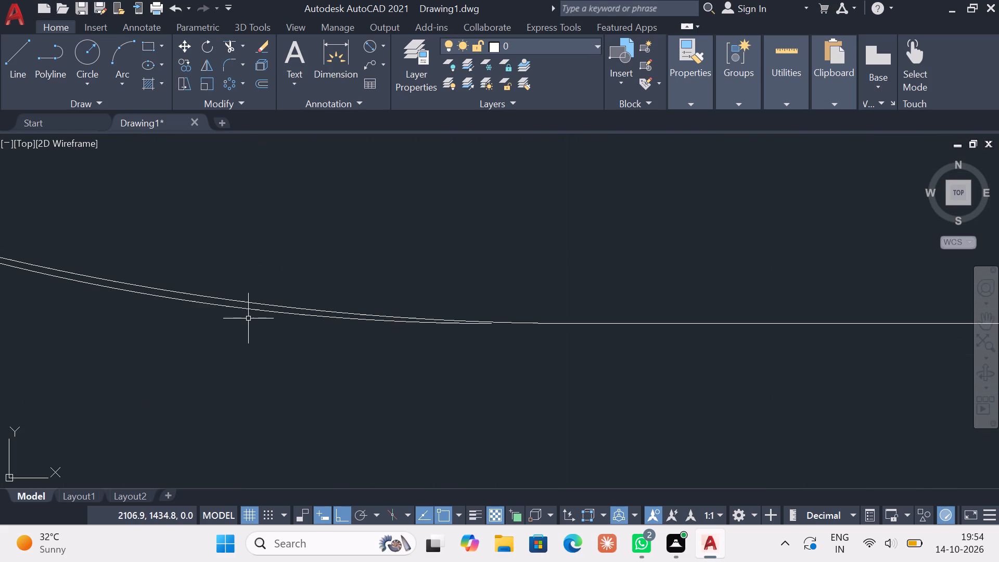
{"action": "scroll", "coordinate": [247, 317], "scroll_direction": "up", "scroll_amount": 1}
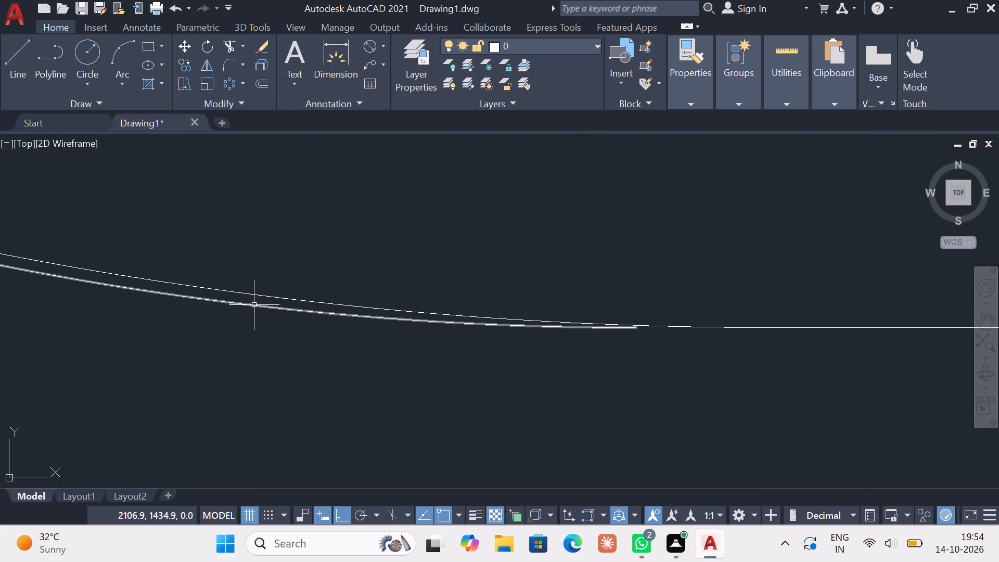
{"action": "left_click", "coordinate": [254, 305]}
{"action": "key", "text": "Delete"}
{"action": "scroll", "coordinate": [255, 299], "scroll_direction": "down", "scroll_amount": 3}
{"action": "middle_click_drag", "start_coordinate": [267, 313], "coordinate": [268, 326]}
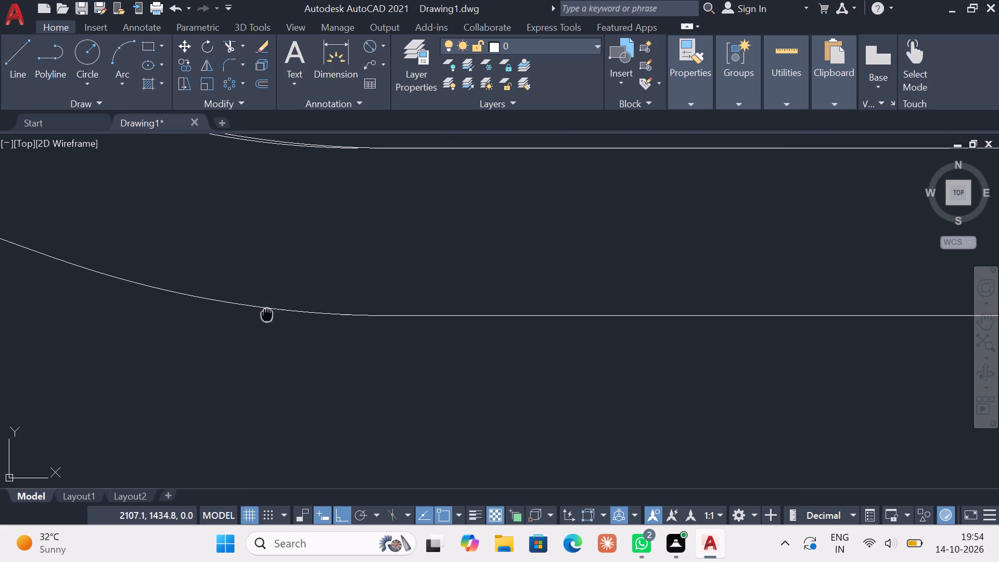
{"action": "middle_click_drag", "start_coordinate": [268, 326], "coordinate": [283, 420]}
{"action": "scroll", "coordinate": [255, 250], "scroll_direction": "up", "scroll_amount": 2}
{"action": "left_click", "coordinate": [250, 237]}
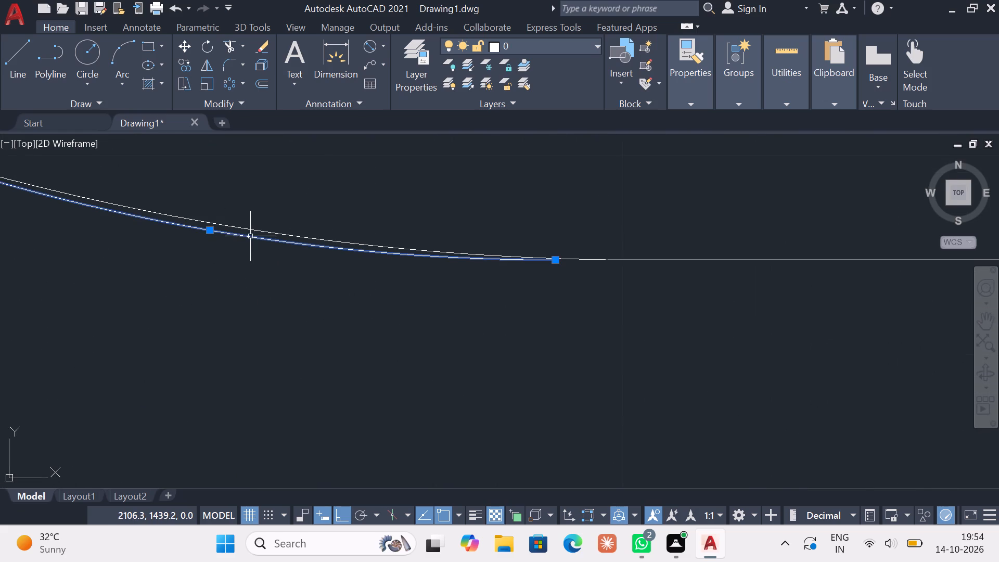
{"action": "key", "text": "Delete"}
Replace the second-outermost bend arc's fillet at its horizontal line with a radius 30 fillet, deleting the leftover smaller arc.
{"action": "left_click", "coordinate": [230, 65]}
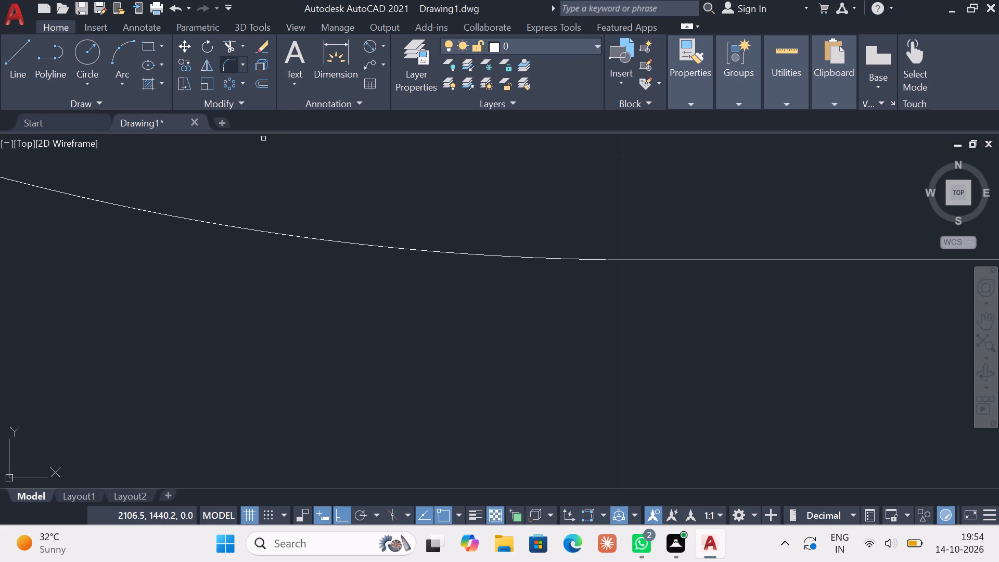
{"action": "scroll", "coordinate": [312, 291], "scroll_direction": "down", "scroll_amount": 5}
{"action": "left_click", "coordinate": [211, 256]}
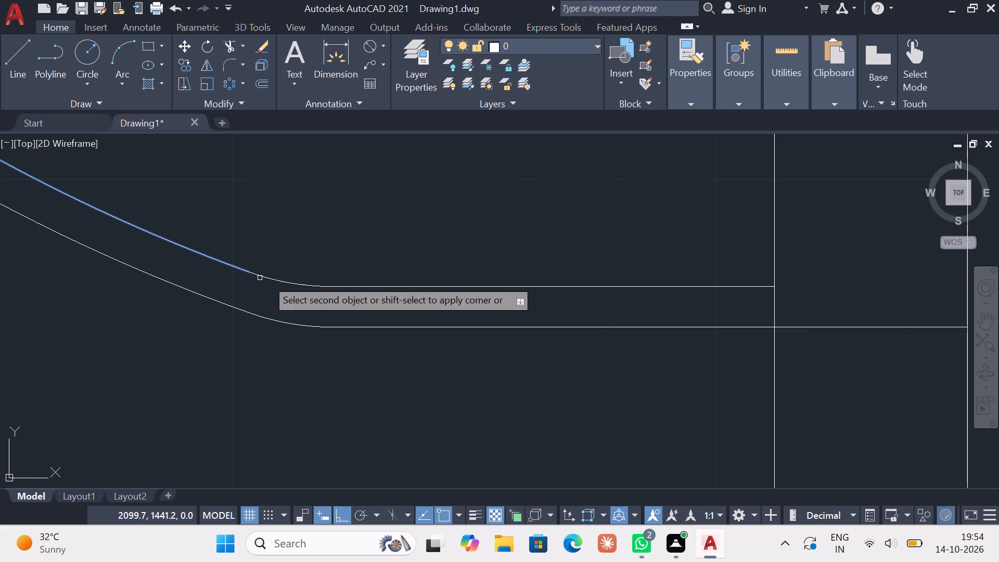
{"action": "left_click", "coordinate": [377, 285]}
{"action": "scroll", "coordinate": [282, 284], "scroll_direction": "up", "scroll_amount": 4}
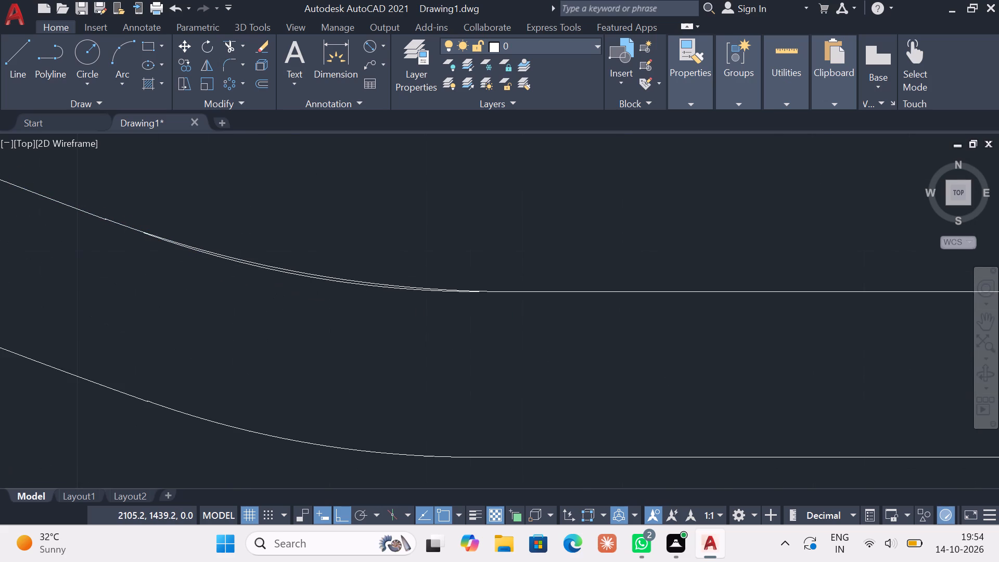
{"action": "scroll", "coordinate": [283, 283], "scroll_direction": "up", "scroll_amount": 1}
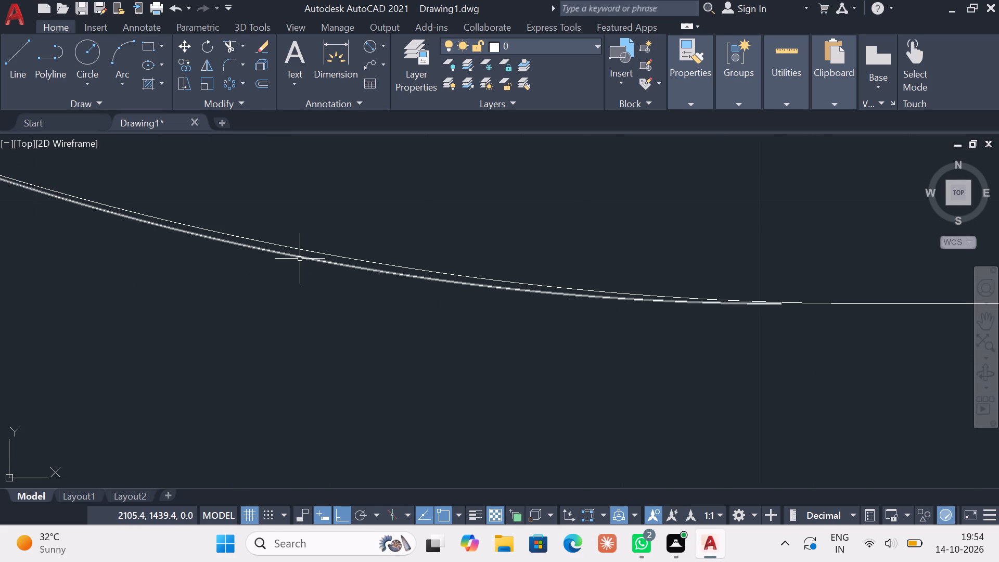
{"action": "left_click", "coordinate": [300, 259]}
{"action": "key", "text": "Delete"}
{"action": "scroll", "coordinate": [308, 270], "scroll_direction": "down", "scroll_amount": 6}
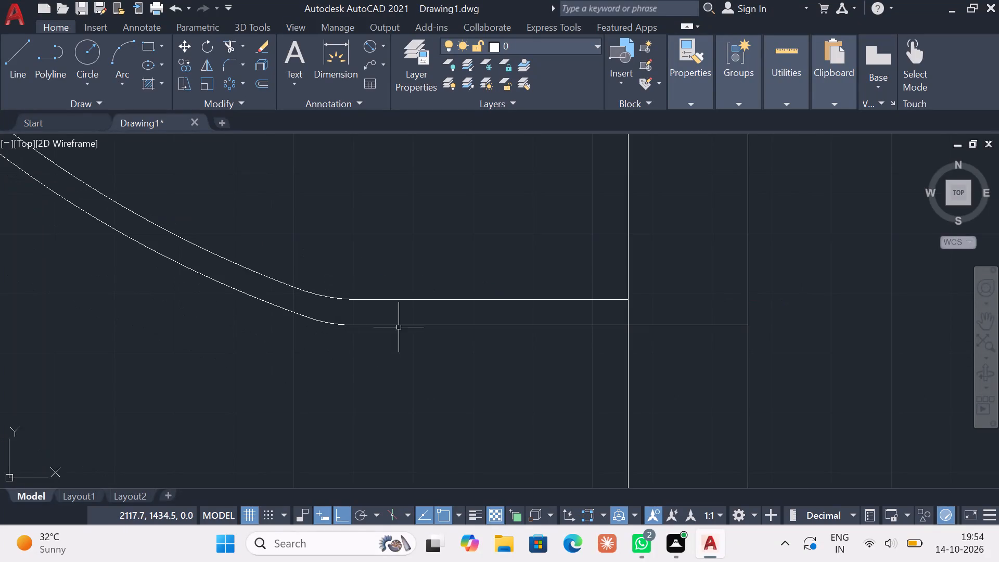
Replace the outermost bend arc's fillet at its horizontal line with a radius 30 fillet, deleting the leftover smaller arc.
{"action": "left_click", "coordinate": [229, 66]}
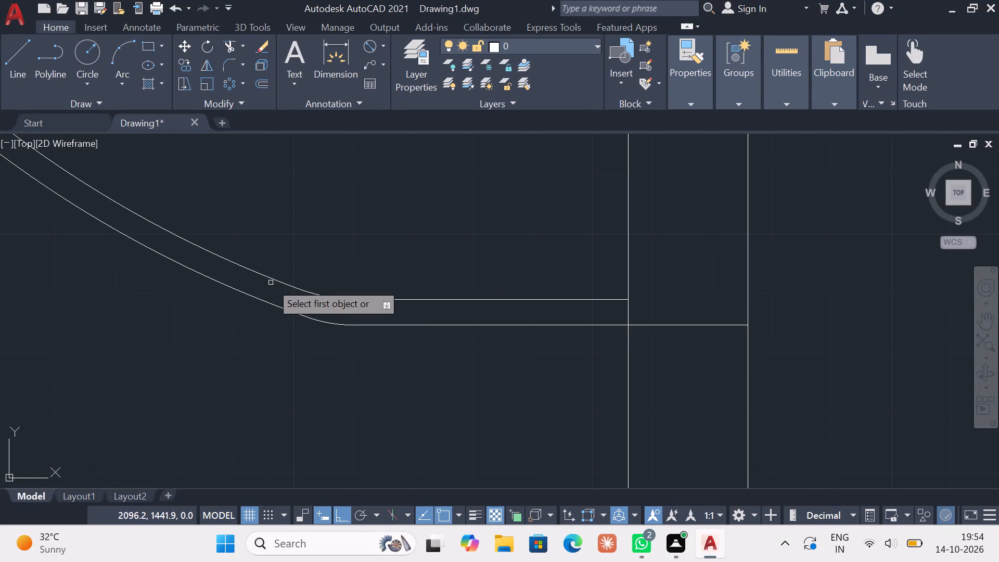
{"action": "left_click", "coordinate": [276, 306]}
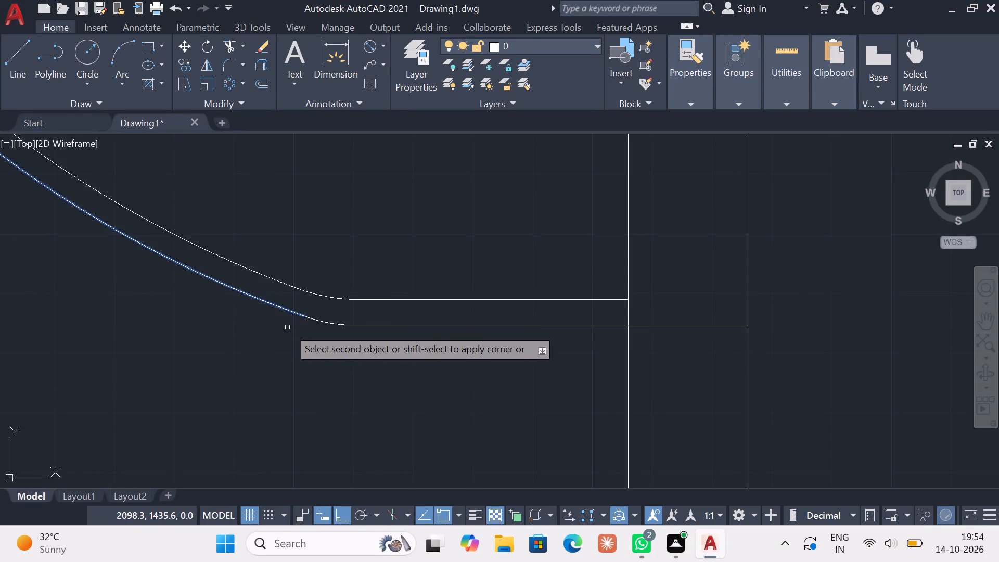
{"action": "left_click", "coordinate": [389, 327]}
{"action": "key", "text": "Escape"}
{"action": "scroll", "coordinate": [337, 328], "scroll_direction": "up", "scroll_amount": 4}
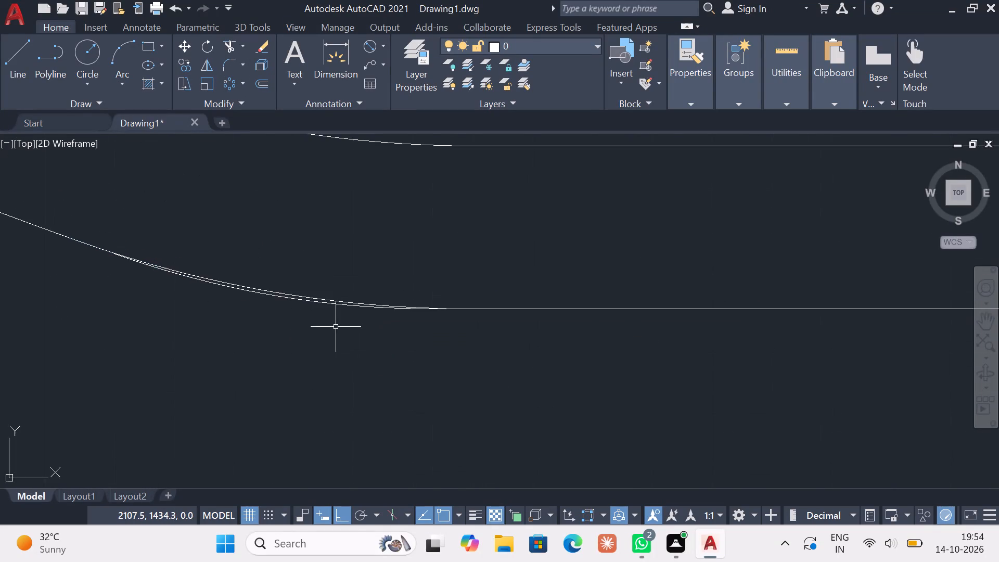
{"action": "scroll", "coordinate": [336, 322], "scroll_direction": "up", "scroll_amount": 3}
{"action": "left_click", "coordinate": [340, 256]}
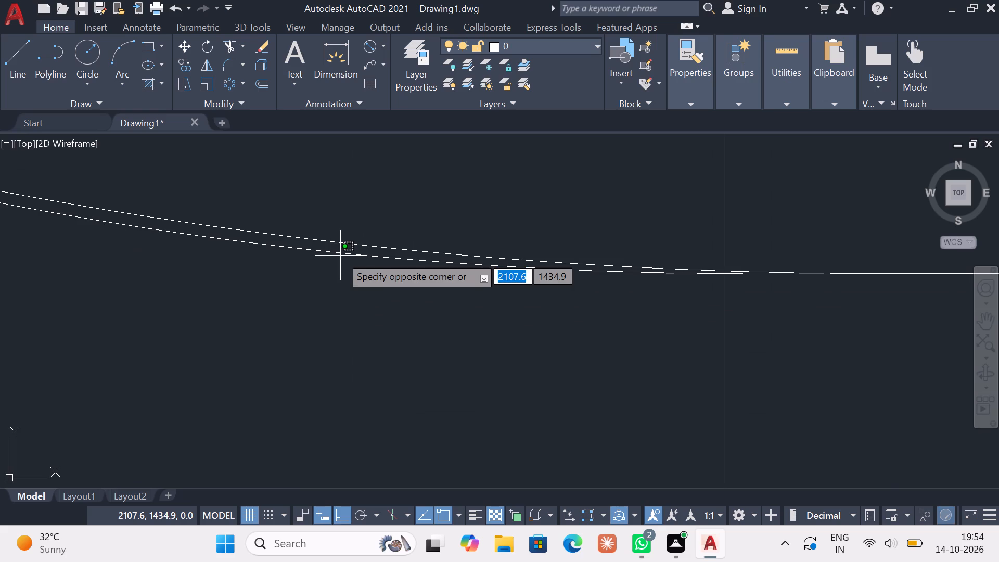
{"action": "left_click", "coordinate": [324, 251]}
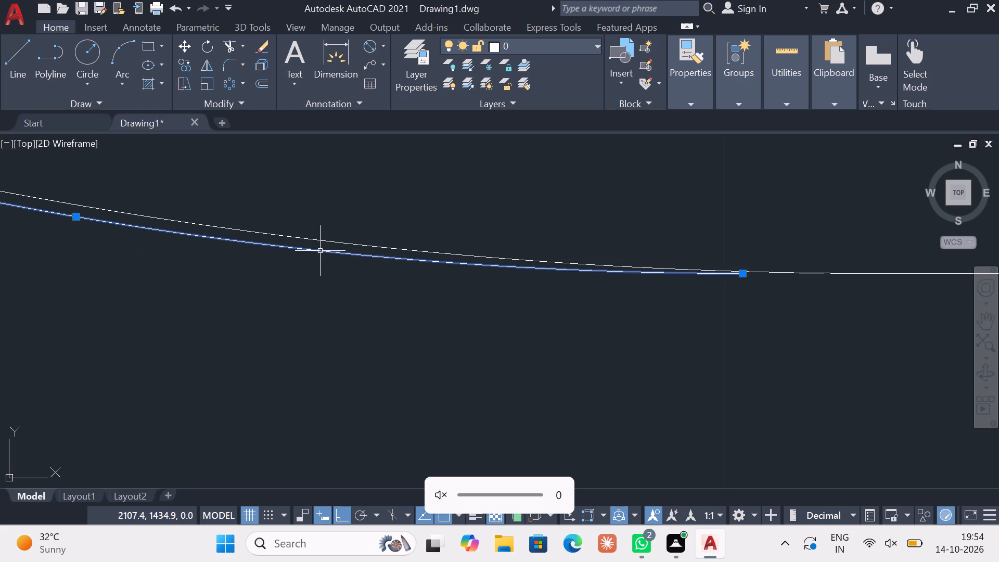
{"action": "key", "text": "Delete"}
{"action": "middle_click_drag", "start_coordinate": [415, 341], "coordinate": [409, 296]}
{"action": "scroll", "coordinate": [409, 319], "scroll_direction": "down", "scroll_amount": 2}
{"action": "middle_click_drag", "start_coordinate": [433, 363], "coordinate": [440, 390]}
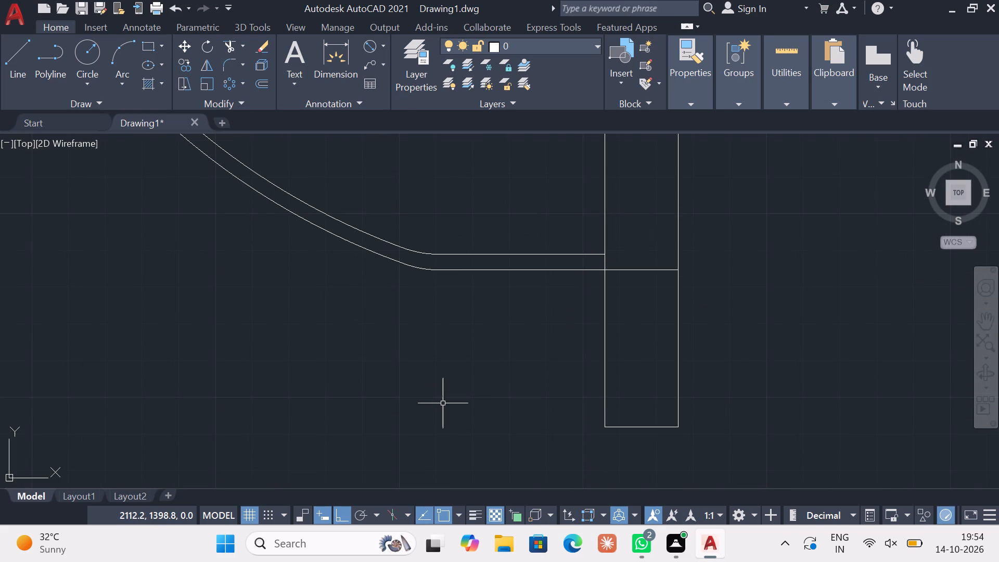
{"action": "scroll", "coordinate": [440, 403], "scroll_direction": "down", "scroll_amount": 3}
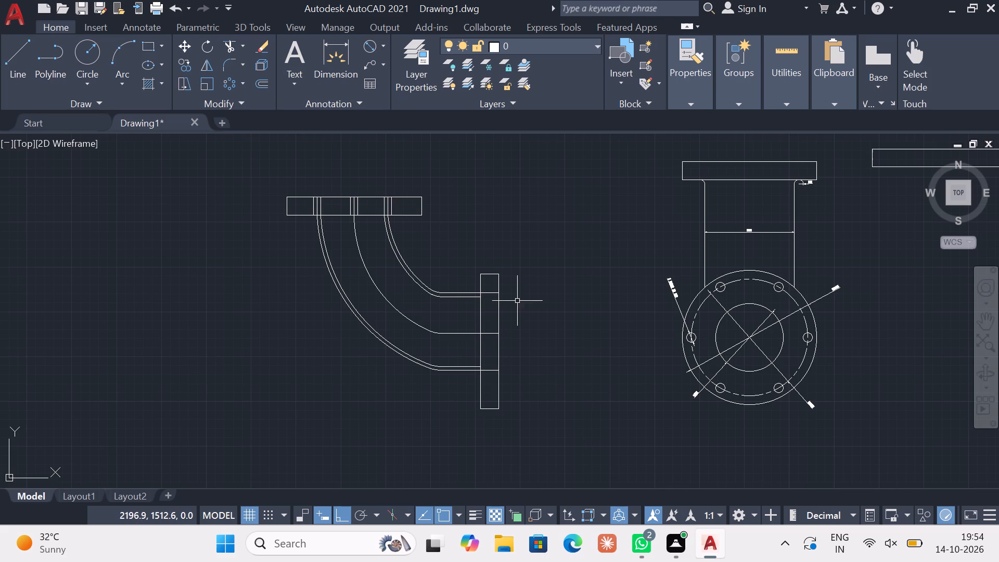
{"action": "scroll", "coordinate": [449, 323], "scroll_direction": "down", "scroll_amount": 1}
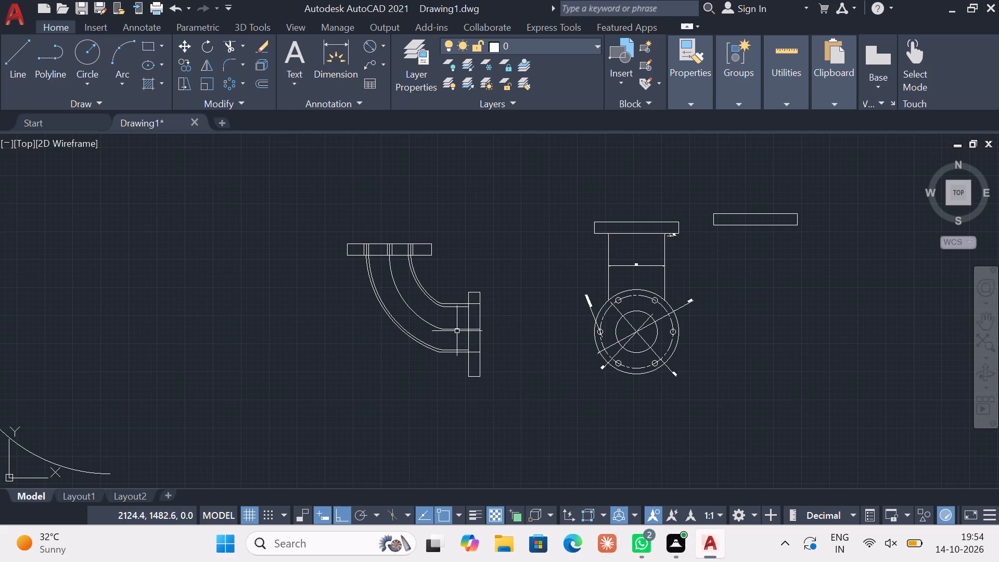
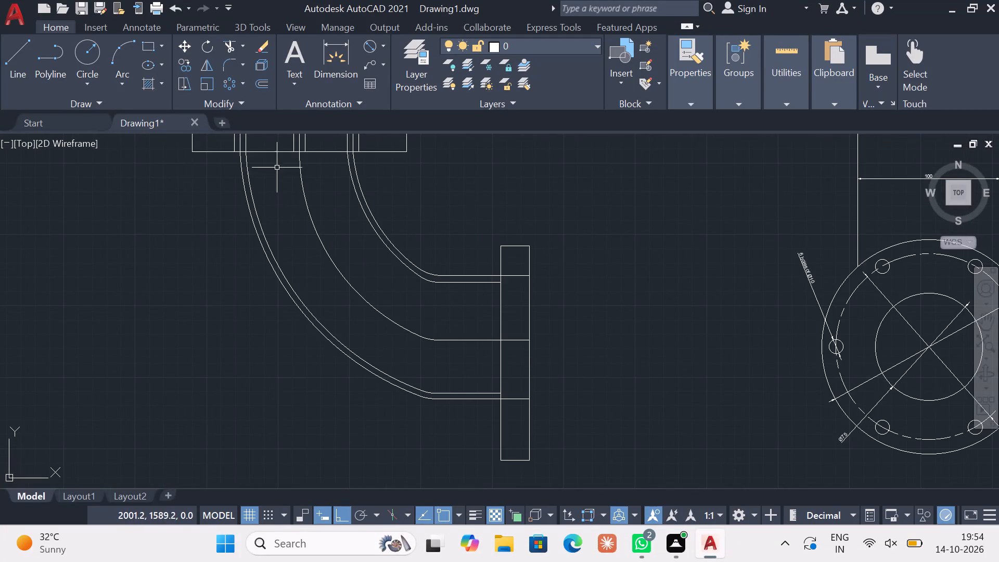
Replace the innermost bend arc's fillet at its horizontal line with a radius 50 fillet, deleting the leftover smaller arc.
{"action": "left_click", "coordinate": [244, 69]}
{"action": "left_click", "coordinate": [208, 98]}
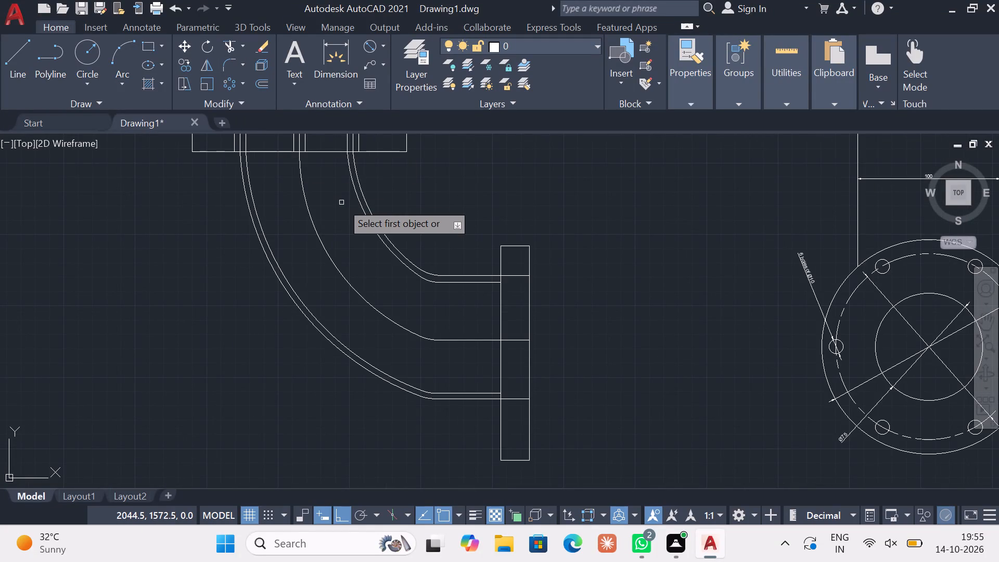
{"action": "key", "text": "r"}
{"action": "key", "text": "Return"}
{"action": "type", "text": "50"}
{"action": "key", "text": "Return"}
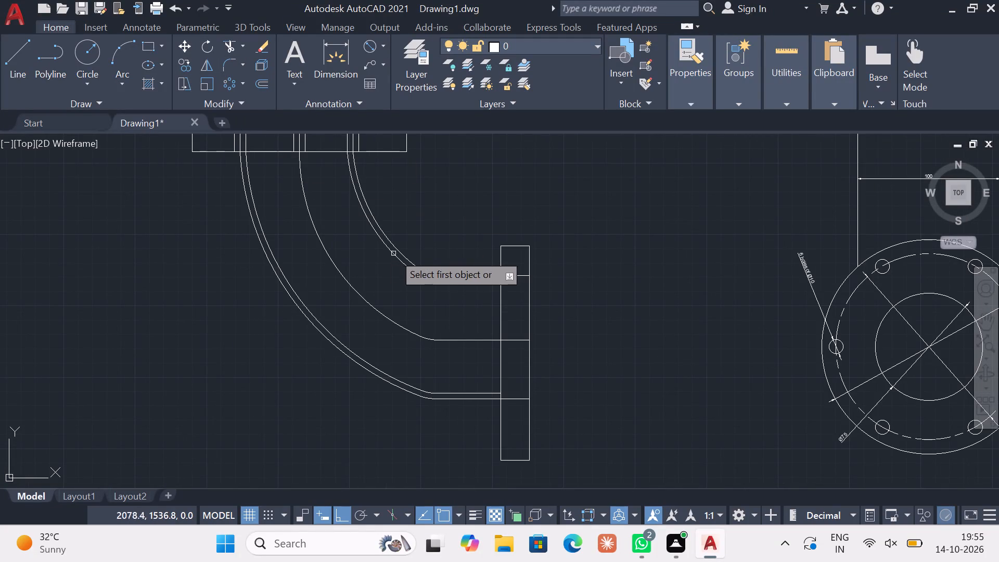
{"action": "left_click", "coordinate": [403, 253]}
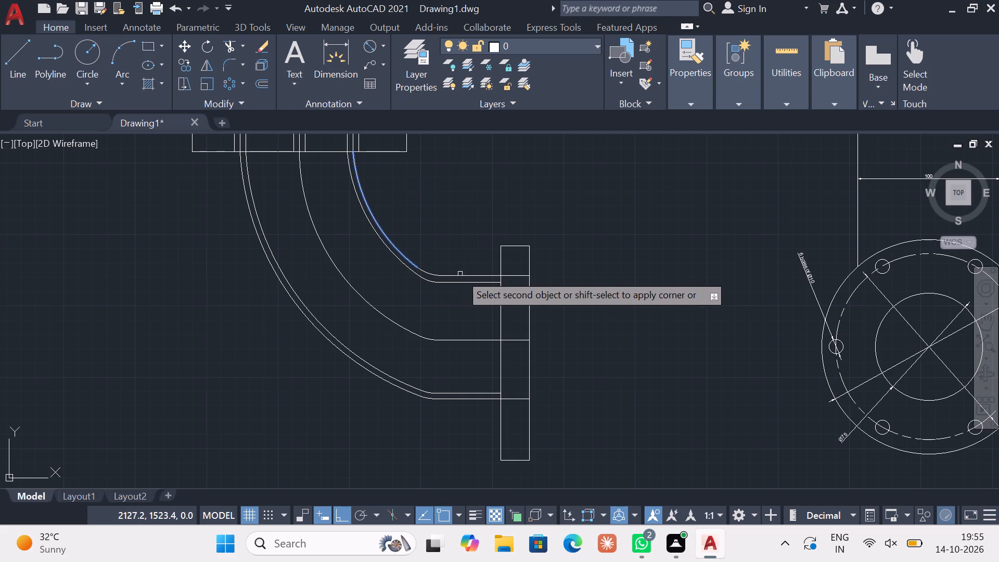
{"action": "left_click", "coordinate": [460, 276]}
{"action": "scroll", "coordinate": [433, 274], "scroll_direction": "up", "scroll_amount": 3}
{"action": "left_click", "coordinate": [427, 274]}
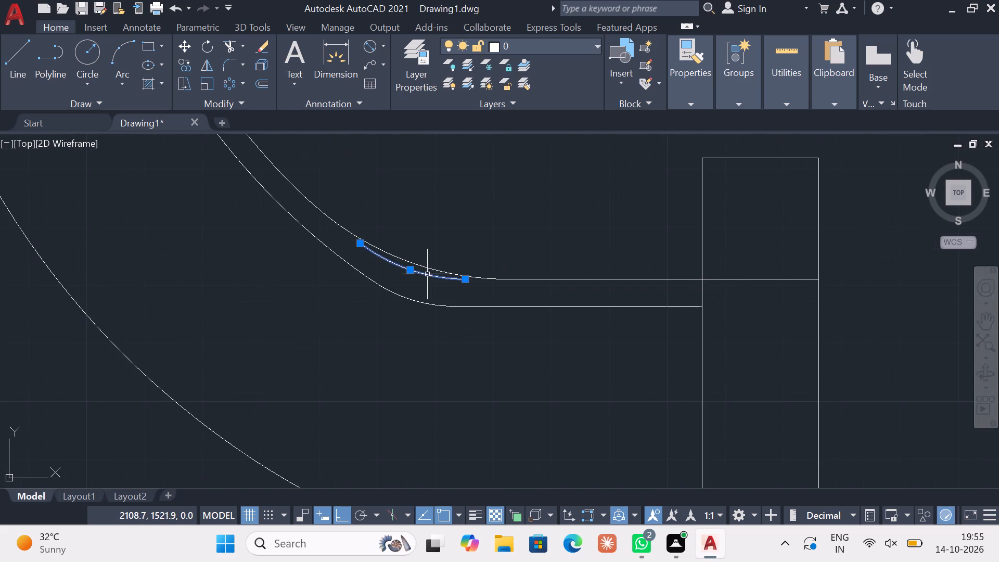
{"action": "key", "text": "Delete"}
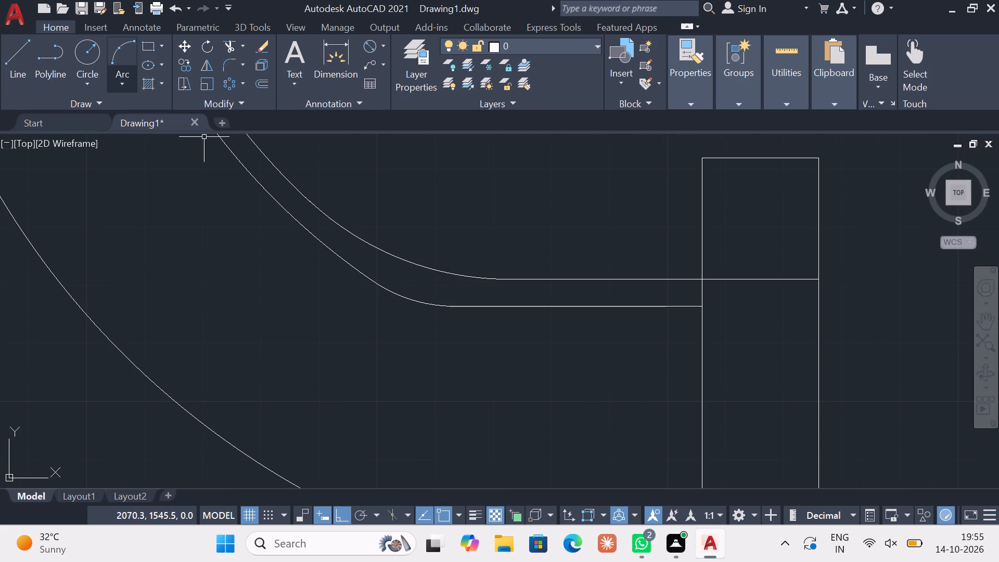
Replace the second-innermost bend arc's fillet at its horizontal line with a radius 50 fillet, deleting the leftover smaller arc.
{"action": "left_click", "coordinate": [246, 62]}
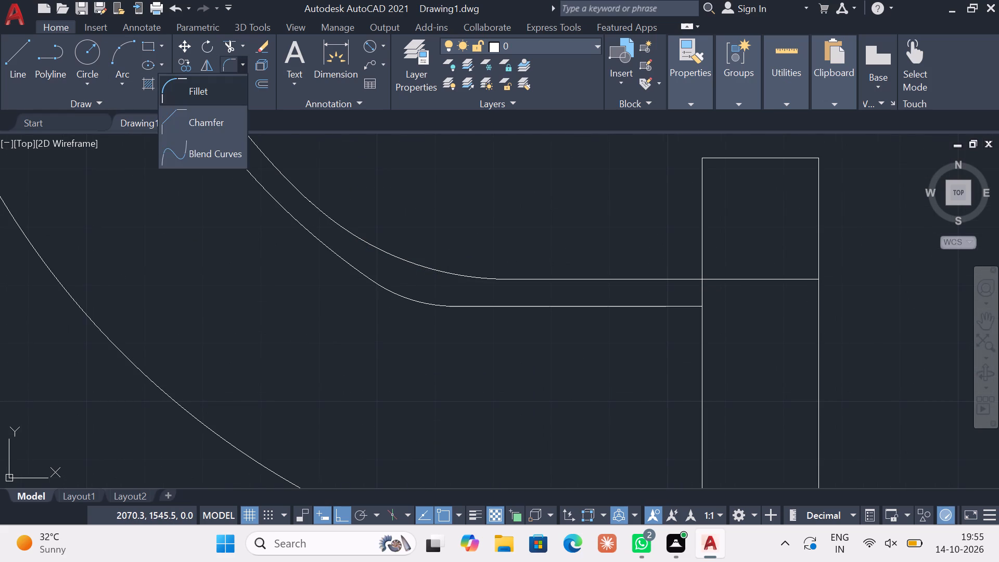
{"action": "left_click", "coordinate": [219, 92]}
{"action": "key", "text": "r"}
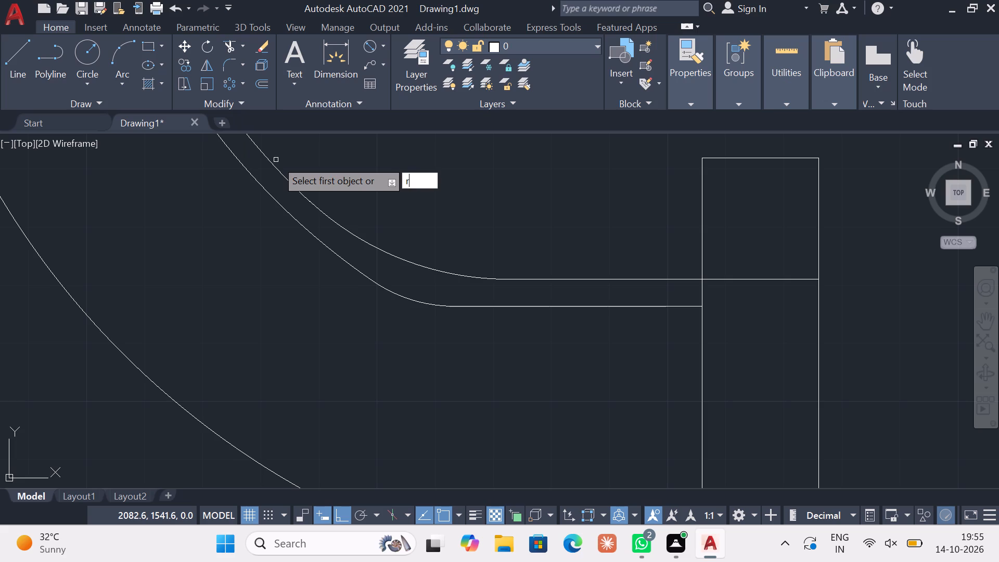
{"action": "key", "text": "Return"}
{"action": "type", "text": "50"}
{"action": "key", "text": "Return"}
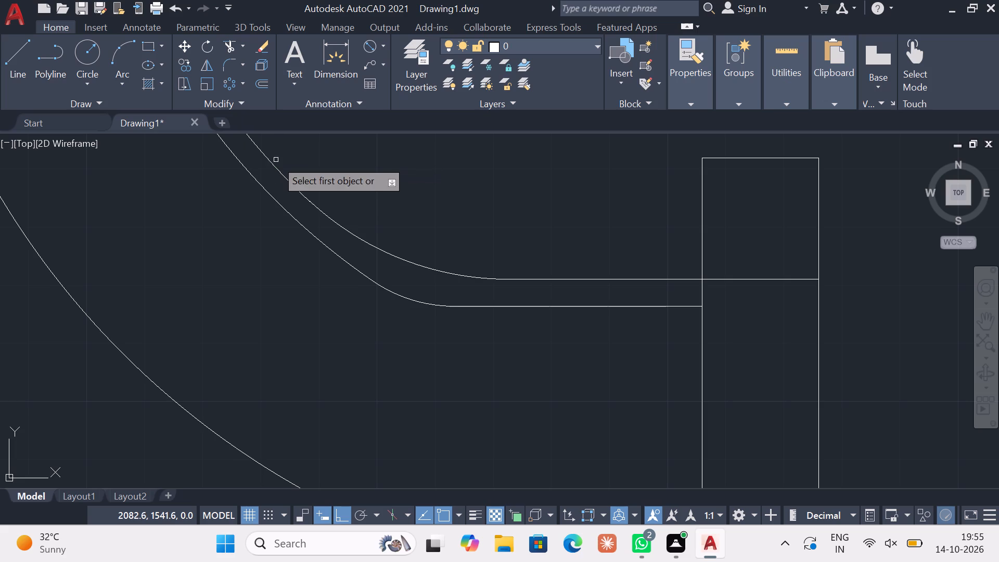
{"action": "left_click", "coordinate": [343, 260]}
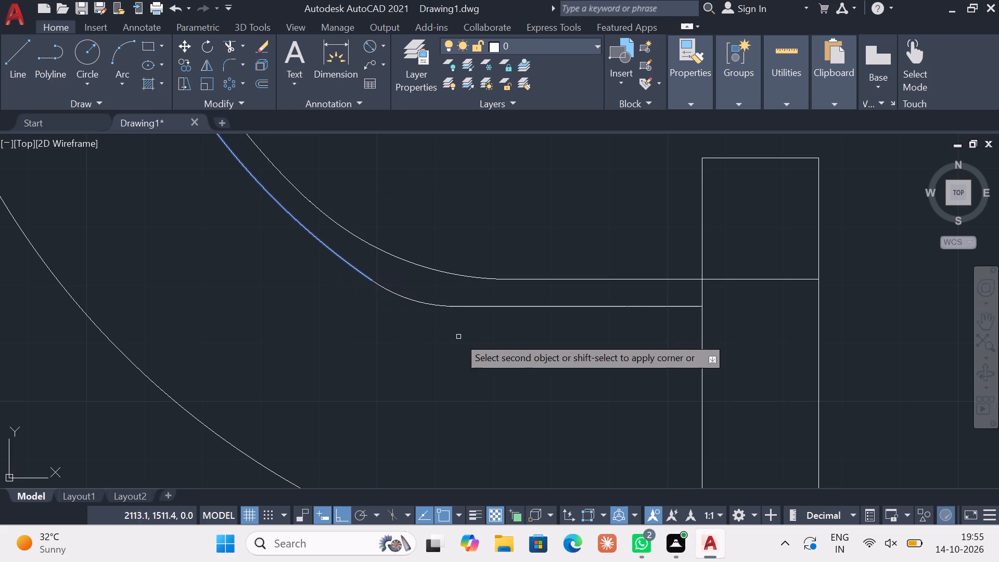
{"action": "left_click", "coordinate": [528, 307]}
{"action": "key", "text": "Escape"}
{"action": "left_click", "coordinate": [415, 304]}
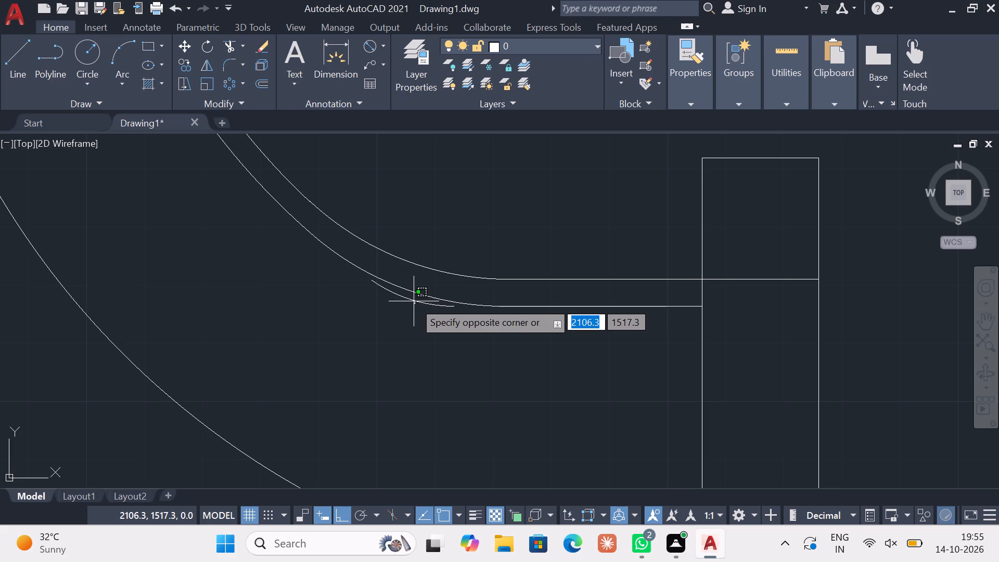
{"action": "left_click", "coordinate": [412, 297]}
{"action": "key", "text": "Delete"}
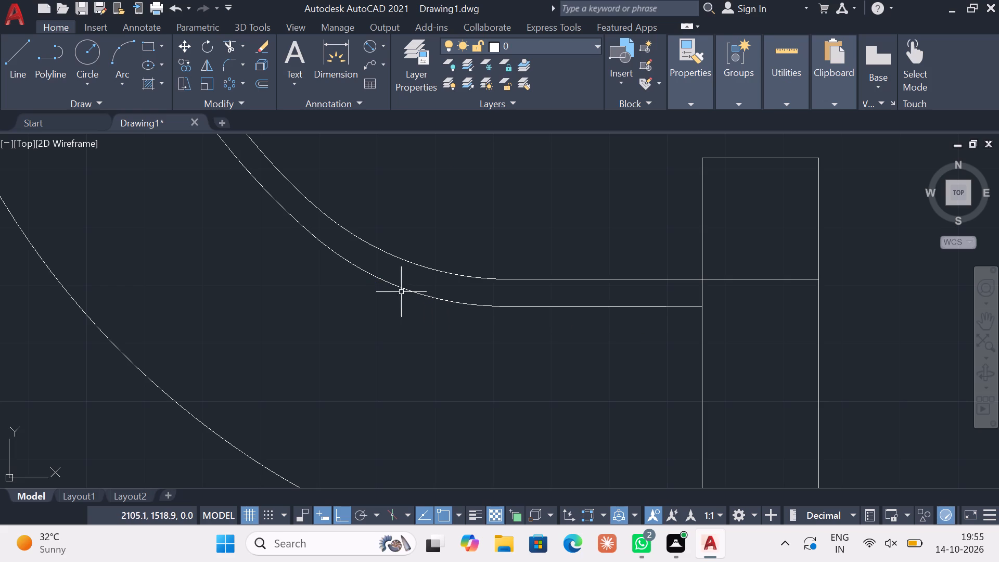
Fillet the middle bend arc to its horizontal line with radius 50 and delete a leftover smaller fillet arc.
{"action": "left_click", "coordinate": [235, 58]}
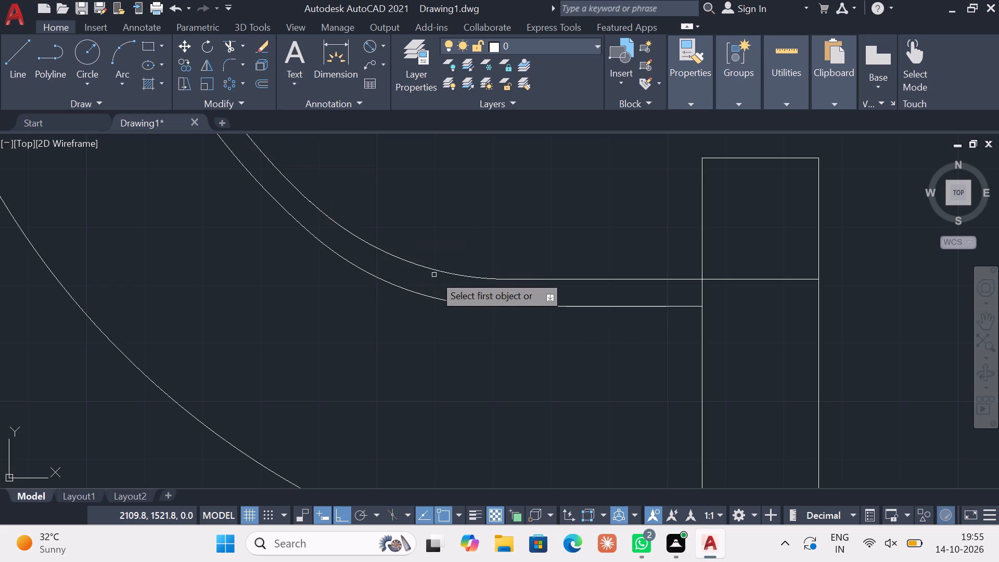
{"action": "key", "text": "r"}
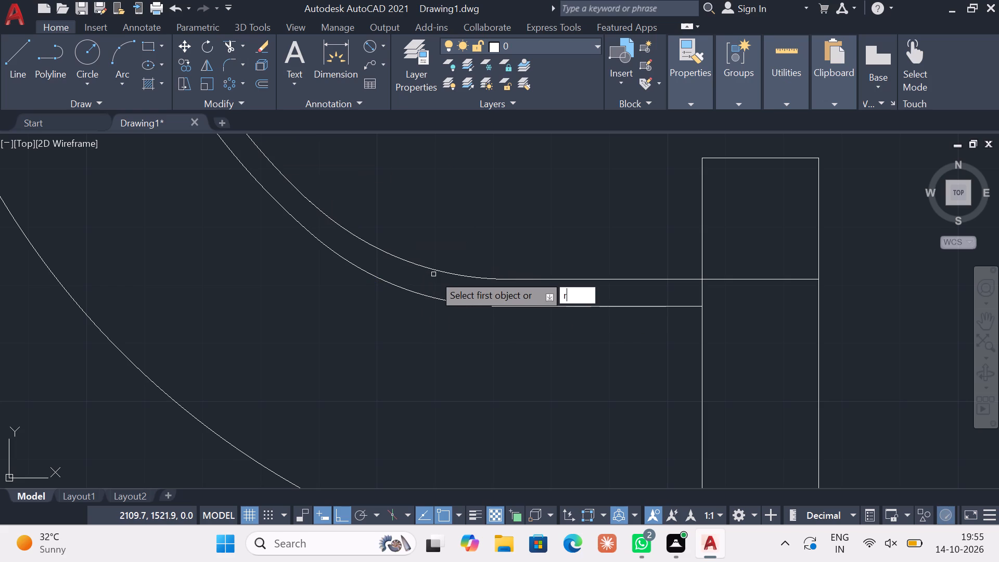
{"action": "key", "text": "Return"}
{"action": "key", "text": "5"}
{"action": "key", "text": "0"}
{"action": "key", "text": "Return"}
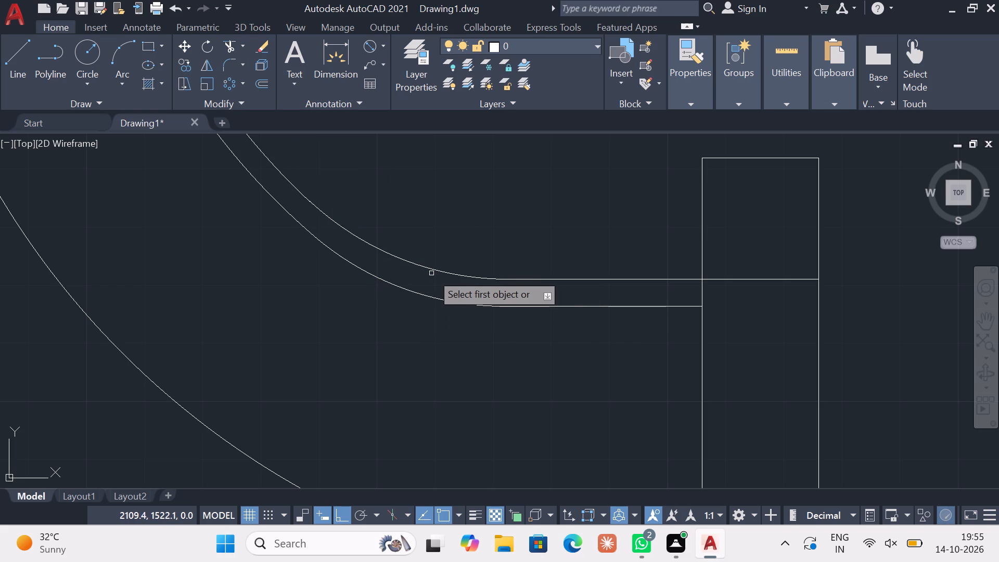
{"action": "middle_click_drag", "start_coordinate": [314, 325], "coordinate": [337, 132]}
{"action": "scroll", "coordinate": [387, 269], "scroll_direction": "down", "scroll_amount": 1}
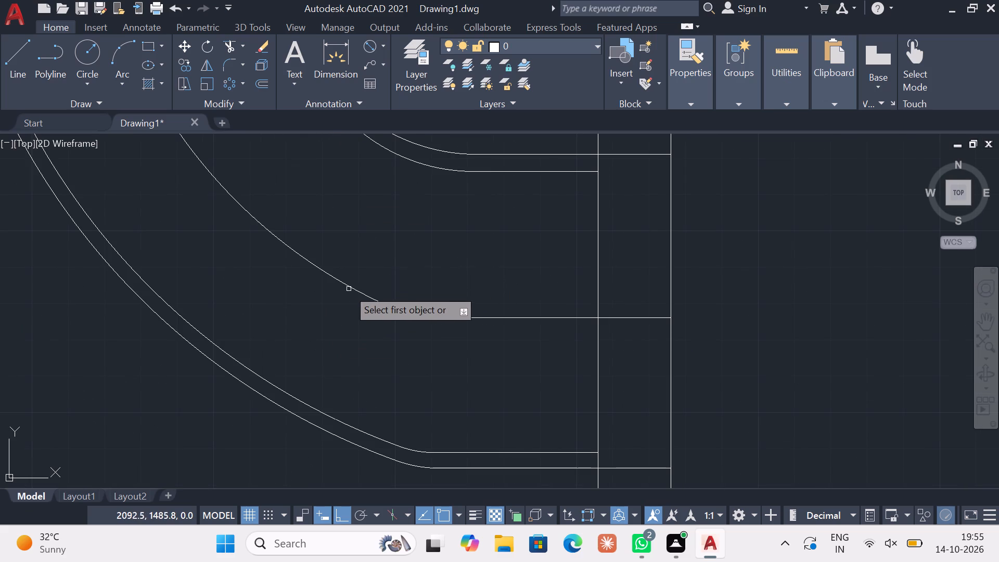
{"action": "left_click", "coordinate": [351, 285]}
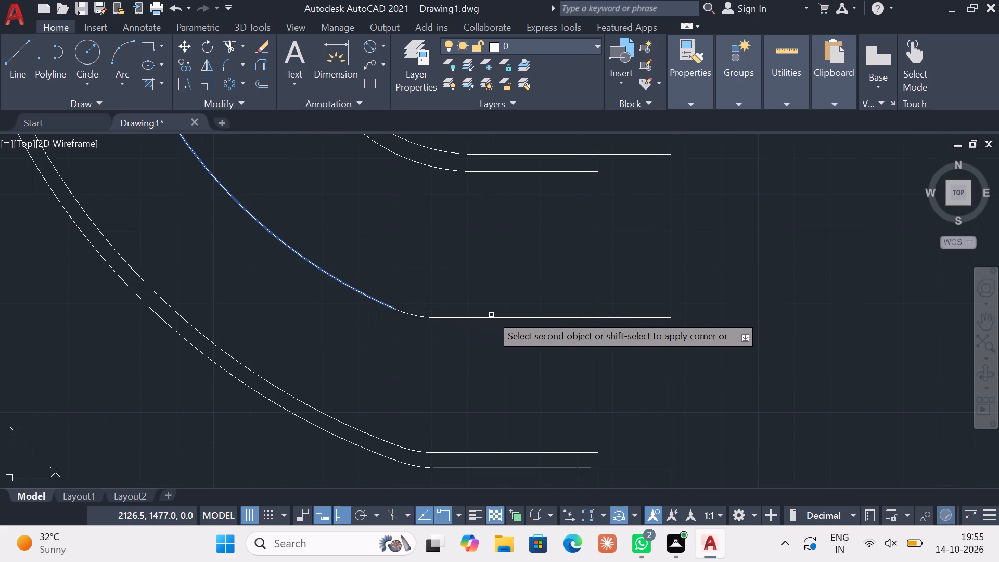
{"action": "left_click", "coordinate": [496, 320]}
{"action": "scroll", "coordinate": [411, 311], "scroll_direction": "up", "scroll_amount": 6}
{"action": "left_click", "coordinate": [443, 266]}
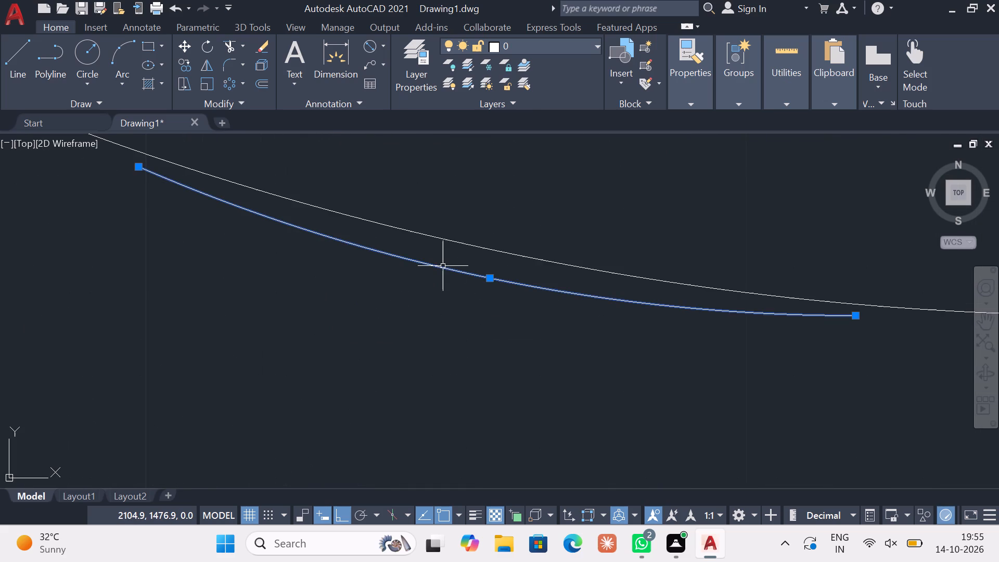
{"action": "key", "text": "Delete"}
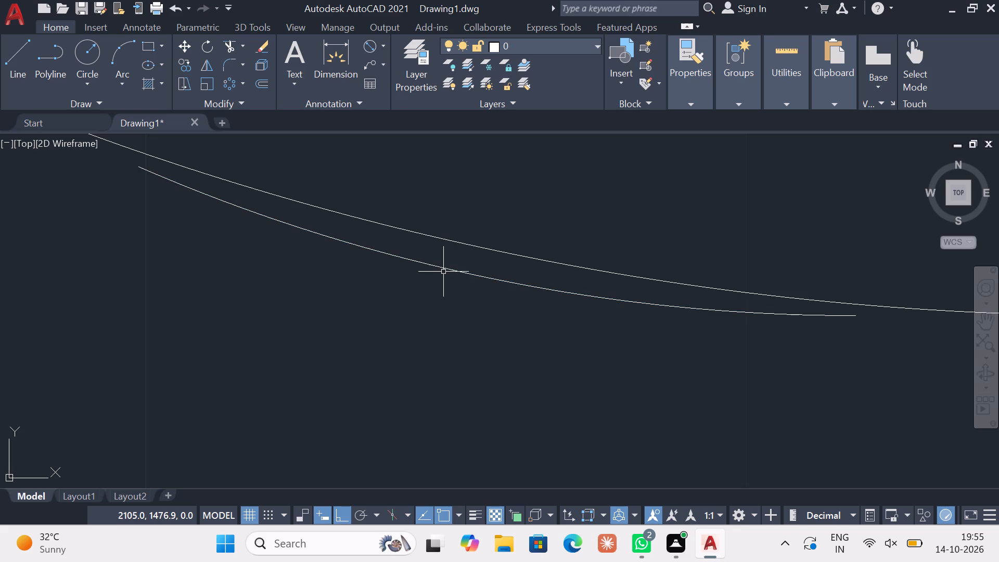
Delete the remaining duplicate of the smaller fillet arc just below the middle bend arc's radius 50 fillet.
{"action": "left_click", "coordinate": [445, 272]}
{"action": "left_click", "coordinate": [447, 263]}
{"action": "left_click", "coordinate": [420, 276]}
{"action": "left_click", "coordinate": [401, 248]}
{"action": "key", "text": "Delete"}
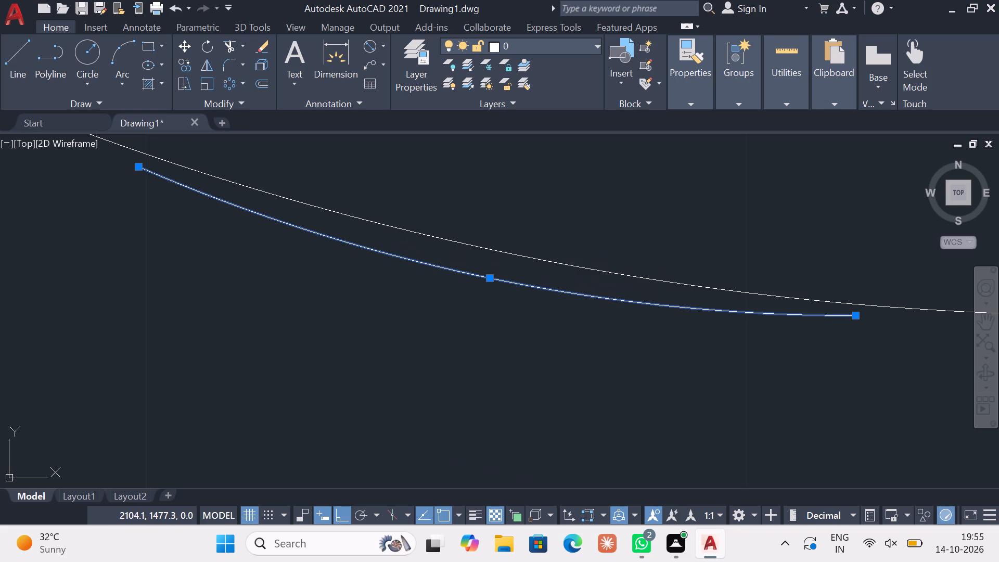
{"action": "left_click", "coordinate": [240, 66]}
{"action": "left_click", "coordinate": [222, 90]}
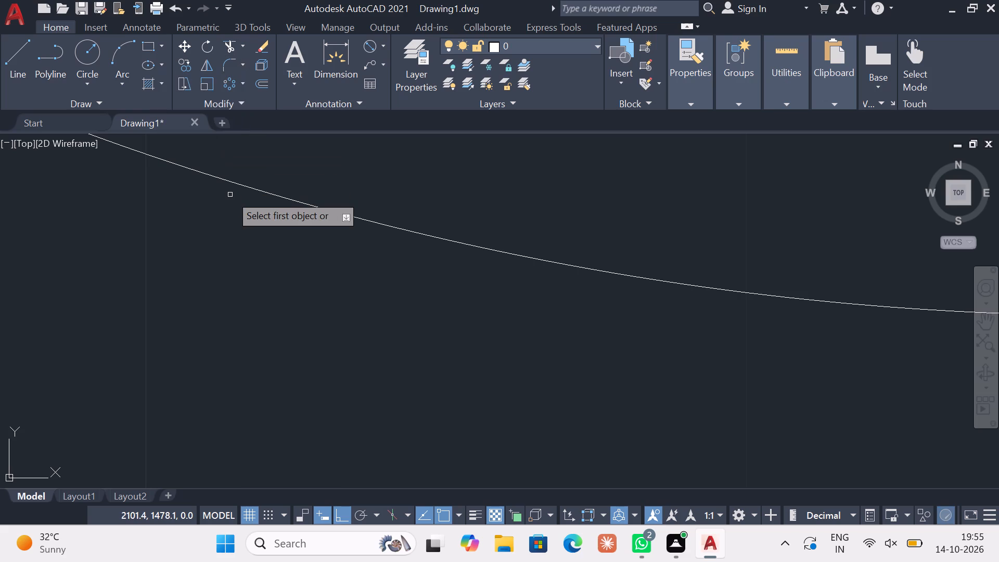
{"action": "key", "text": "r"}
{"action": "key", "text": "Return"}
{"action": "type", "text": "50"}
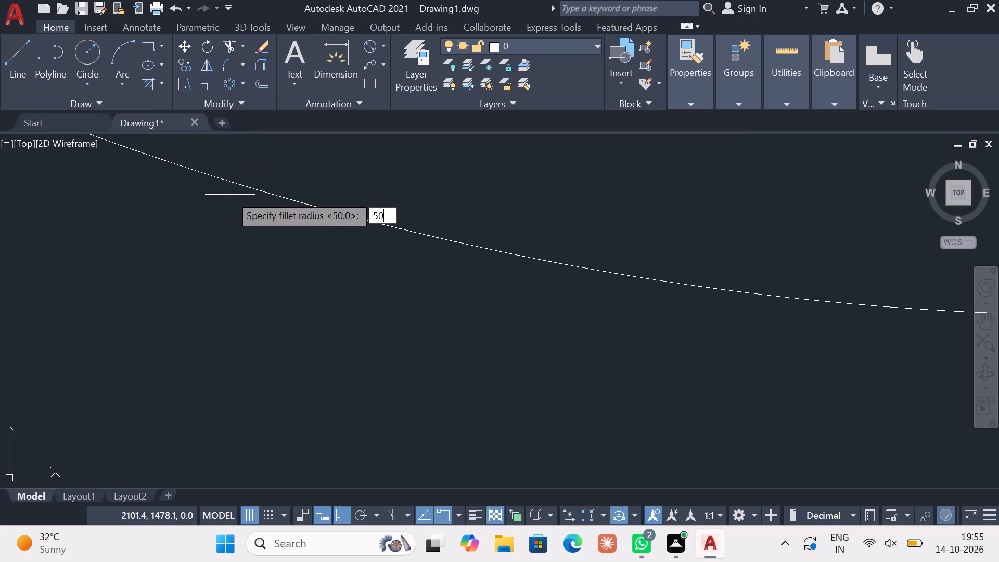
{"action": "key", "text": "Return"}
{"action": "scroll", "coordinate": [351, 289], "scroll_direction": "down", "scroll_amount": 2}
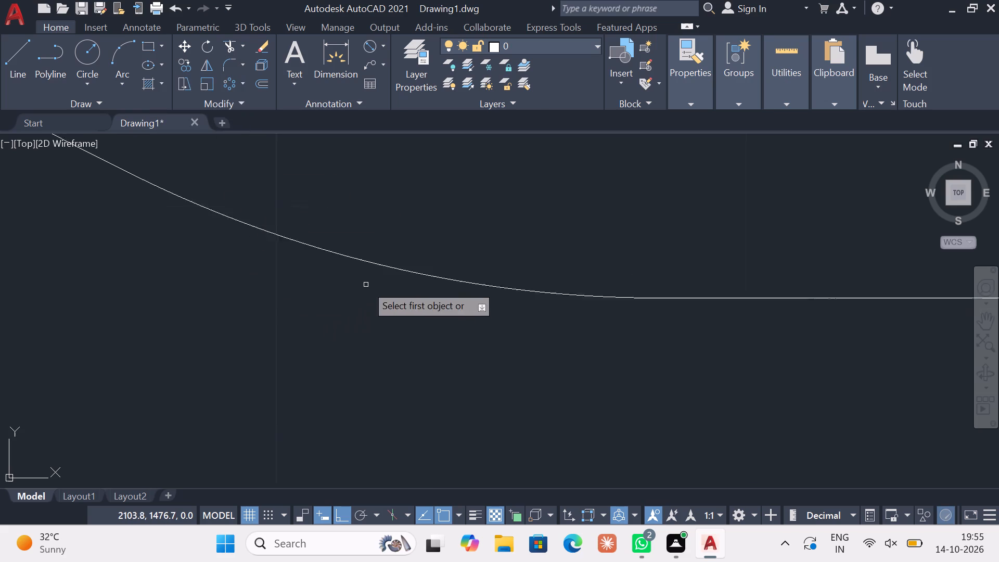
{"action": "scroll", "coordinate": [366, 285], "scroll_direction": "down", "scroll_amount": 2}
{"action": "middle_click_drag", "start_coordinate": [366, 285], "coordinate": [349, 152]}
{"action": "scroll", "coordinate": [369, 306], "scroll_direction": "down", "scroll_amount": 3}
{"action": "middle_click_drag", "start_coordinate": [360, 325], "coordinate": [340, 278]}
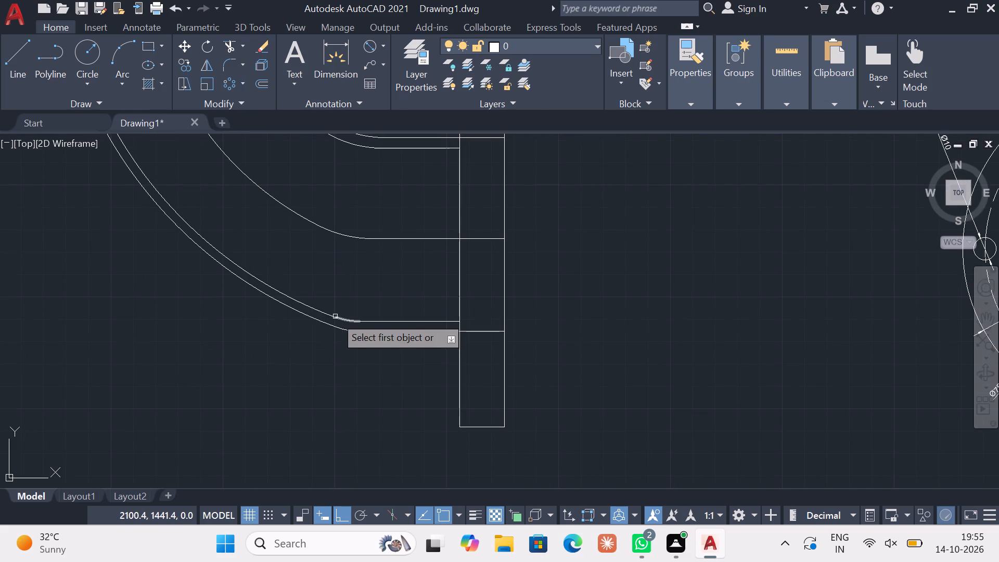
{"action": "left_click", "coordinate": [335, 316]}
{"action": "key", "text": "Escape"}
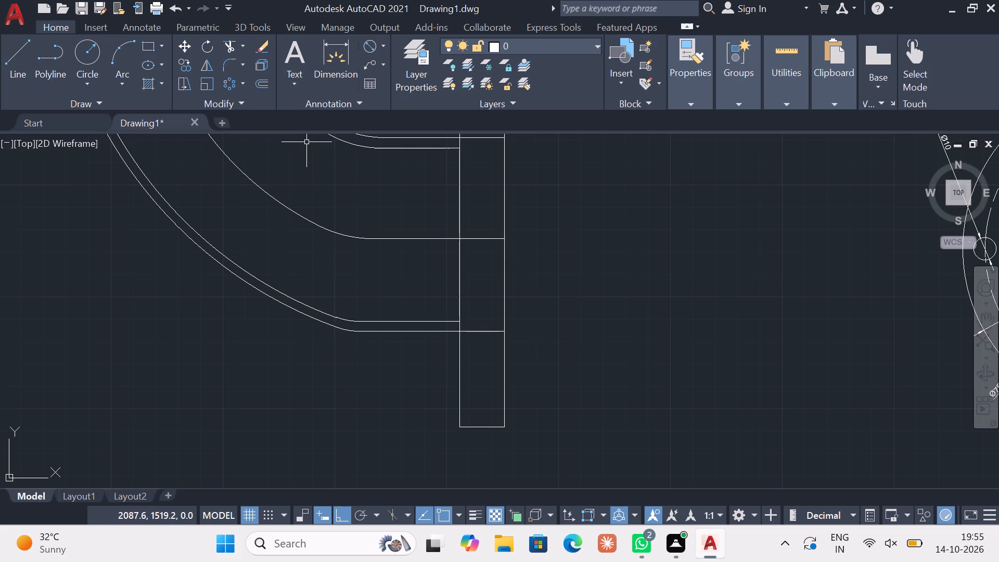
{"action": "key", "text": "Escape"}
Replace the second-outermost bend arc's fillet at its horizontal line with a radius 50 fillet, deleting the leftover smaller arc.
{"action": "left_click", "coordinate": [232, 62]}
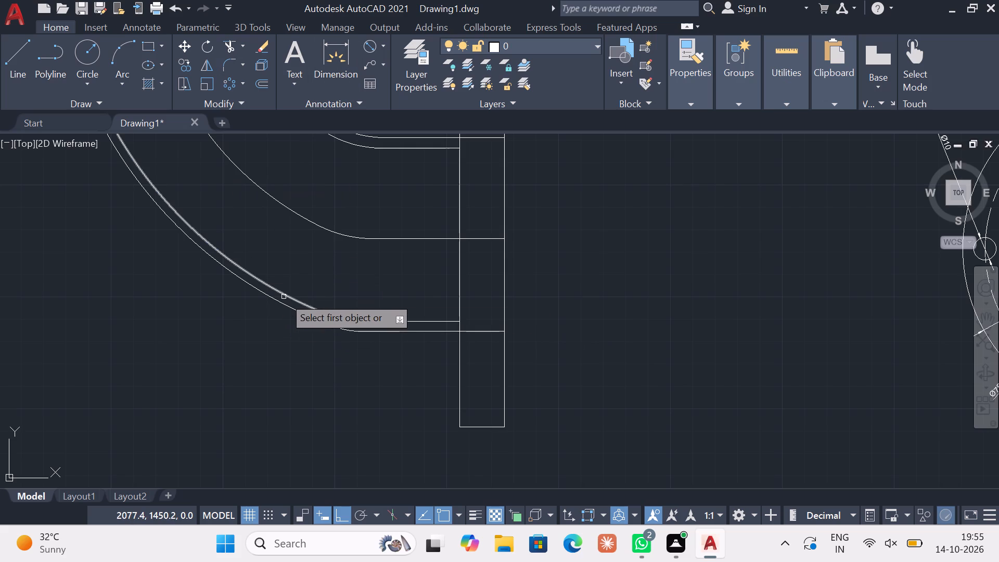
{"action": "left_click", "coordinate": [284, 297]}
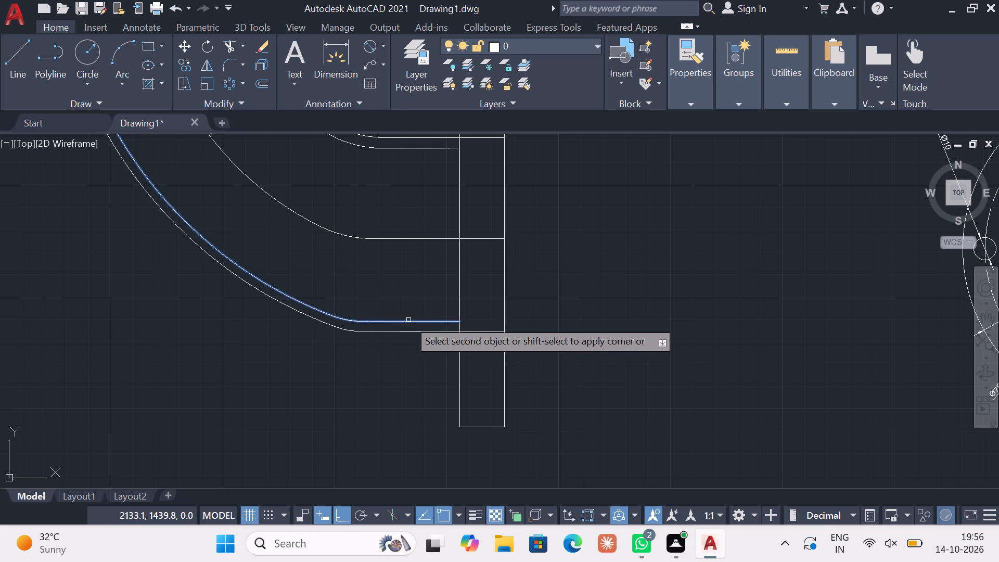
{"action": "left_click", "coordinate": [408, 320]}
{"action": "scroll", "coordinate": [371, 320], "scroll_direction": "up", "scroll_amount": 4}
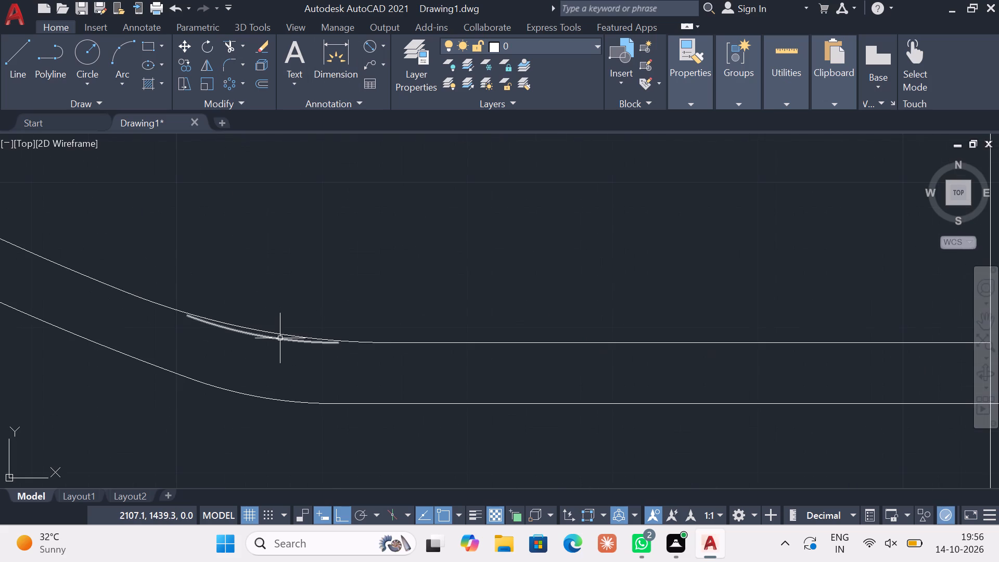
{"action": "left_click", "coordinate": [280, 339]}
{"action": "key", "text": "Delete"}
{"action": "scroll", "coordinate": [281, 337], "scroll_direction": "down", "scroll_amount": 2}
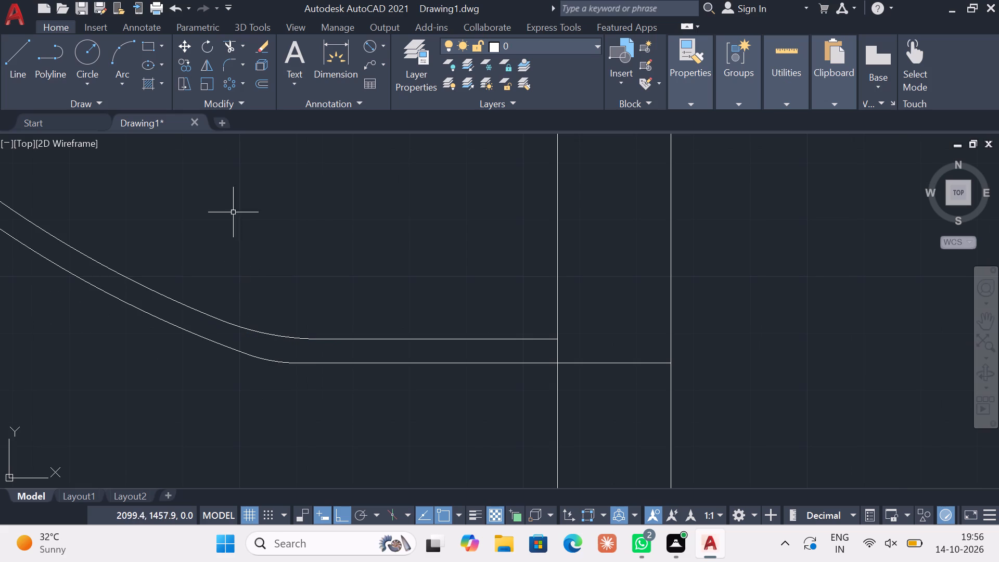
Reapply the radius 50 fillet between the second-outermost bend arc and its horizontal line.
{"action": "left_click", "coordinate": [233, 67]}
{"action": "key", "text": "r"}
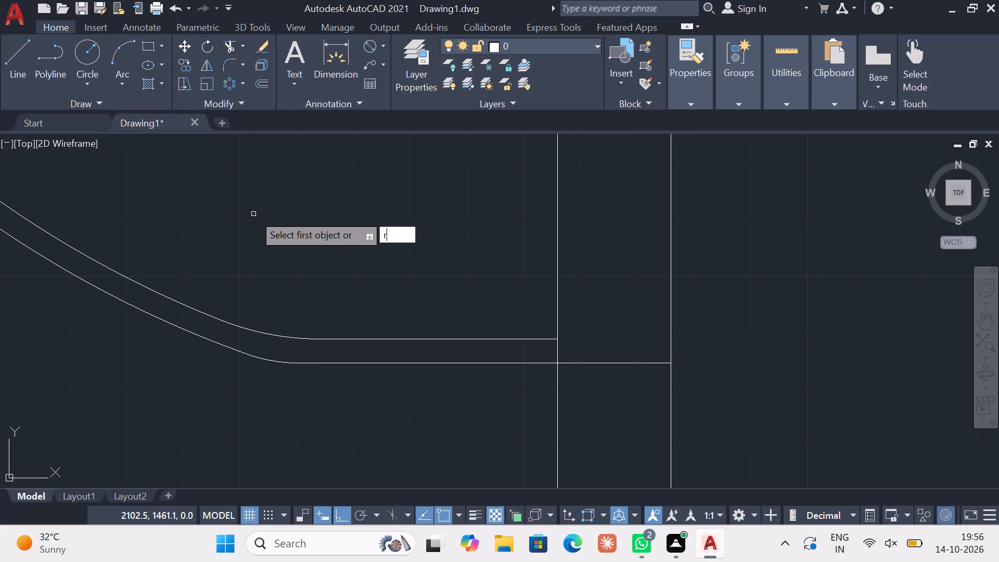
{"action": "key", "text": "Return"}
{"action": "type", "text": "50"}
{"action": "key", "text": "Return"}
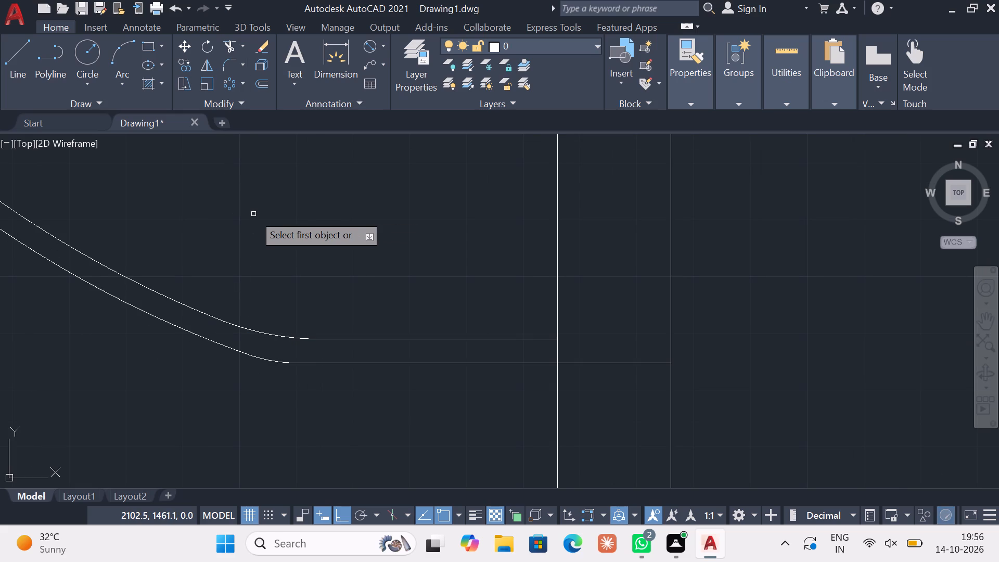
{"action": "left_click", "coordinate": [129, 279]}
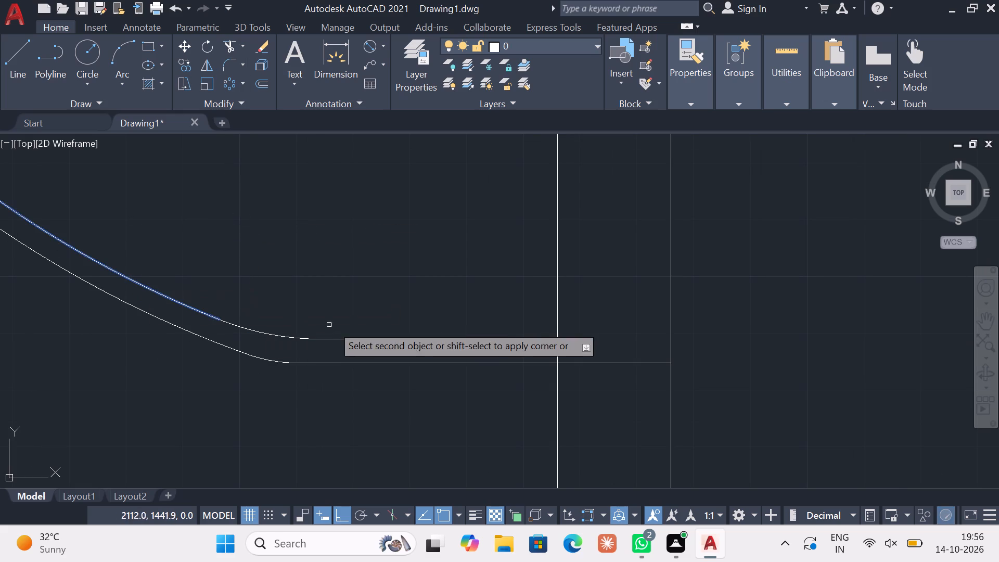
{"action": "left_click", "coordinate": [366, 339]}
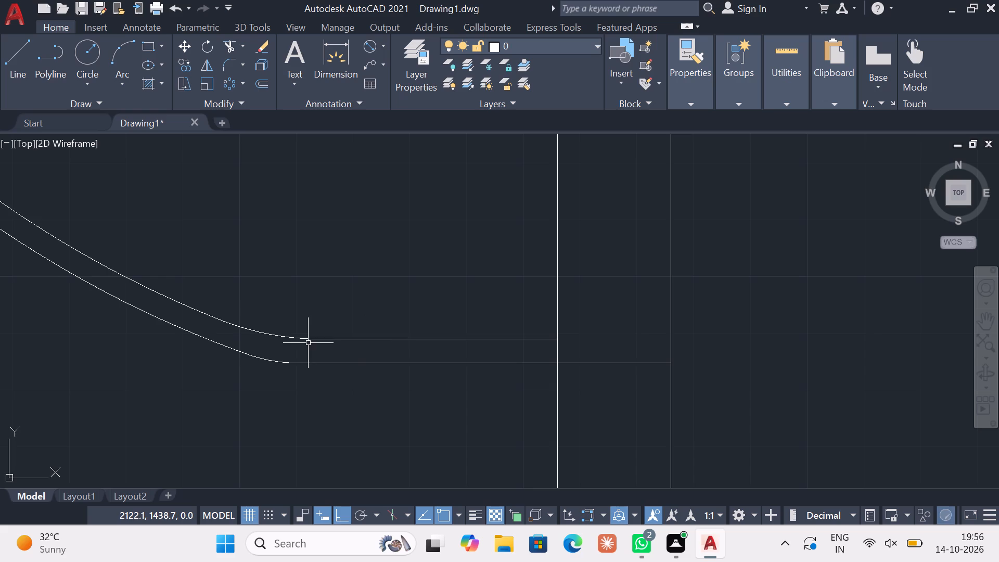
{"action": "scroll", "coordinate": [244, 334], "scroll_direction": "up", "scroll_amount": 2}
{"action": "scroll", "coordinate": [245, 330], "scroll_direction": "down", "scroll_amount": 2}
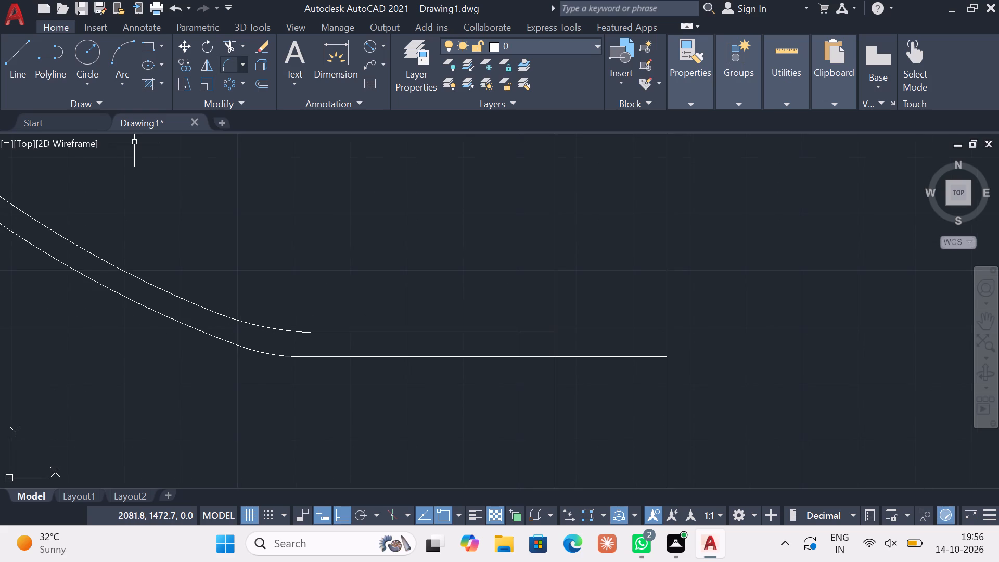
Fillet the outermost bend arc to its horizontal line with radius 50 and delete the leftover smaller fillet arc.
{"action": "left_click", "coordinate": [245, 66]}
{"action": "left_click", "coordinate": [208, 96]}
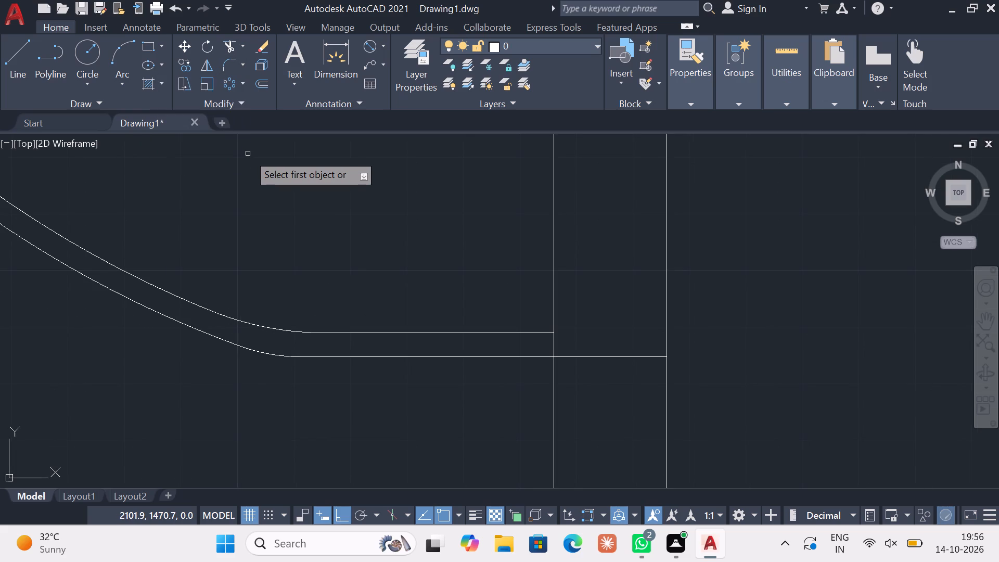
{"action": "key", "text": "r"}
{"action": "key", "text": "Return"}
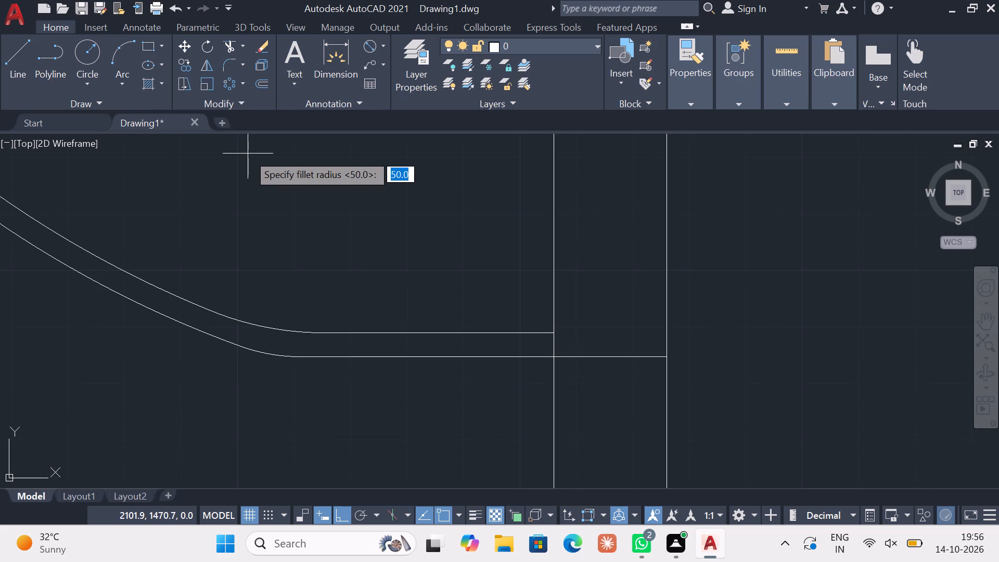
{"action": "type", "text": "50"}
{"action": "key", "text": "Return"}
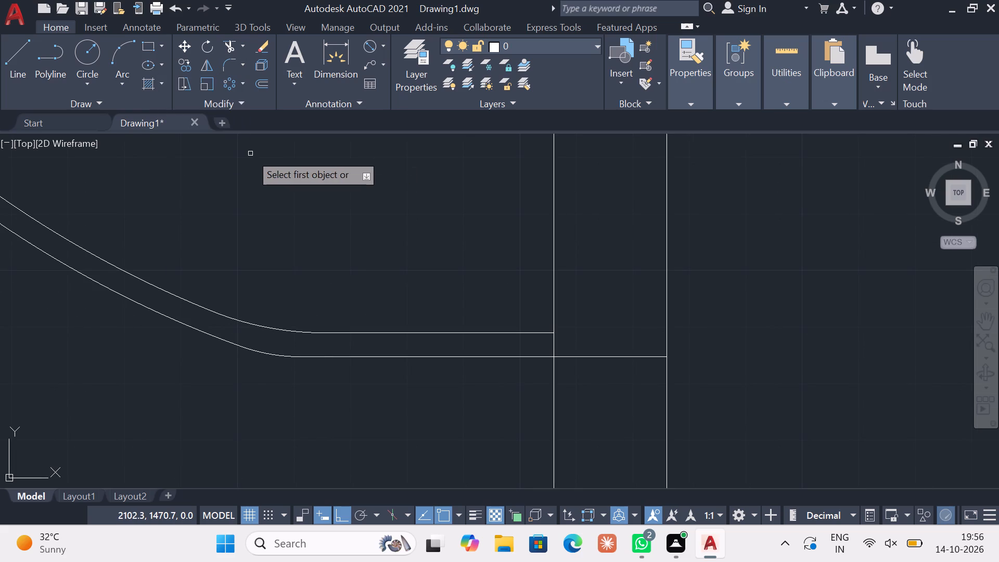
{"action": "left_click", "coordinate": [203, 333]}
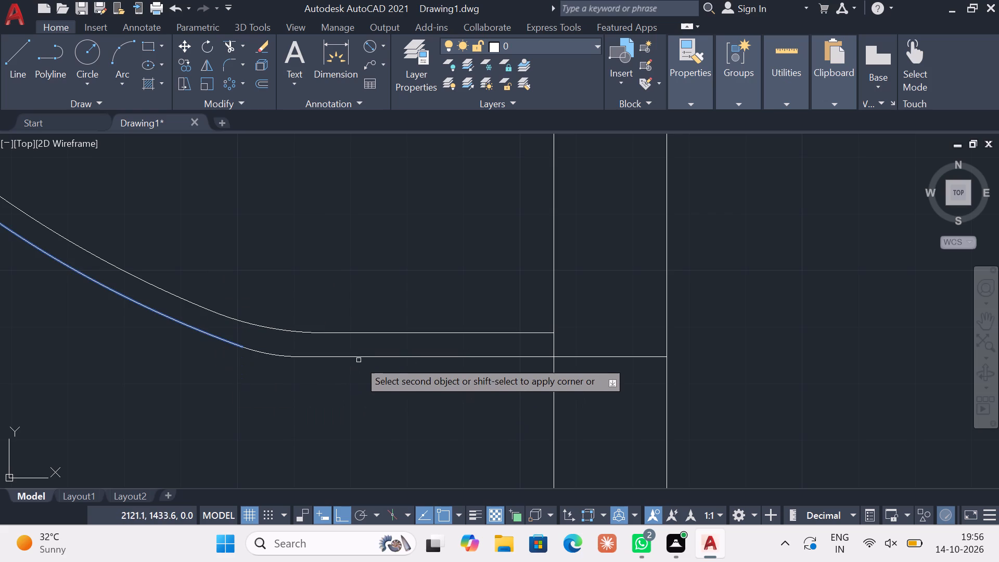
{"action": "left_click", "coordinate": [361, 356]}
{"action": "key", "text": "Escape"}
{"action": "scroll", "coordinate": [278, 362], "scroll_direction": "up", "scroll_amount": 4}
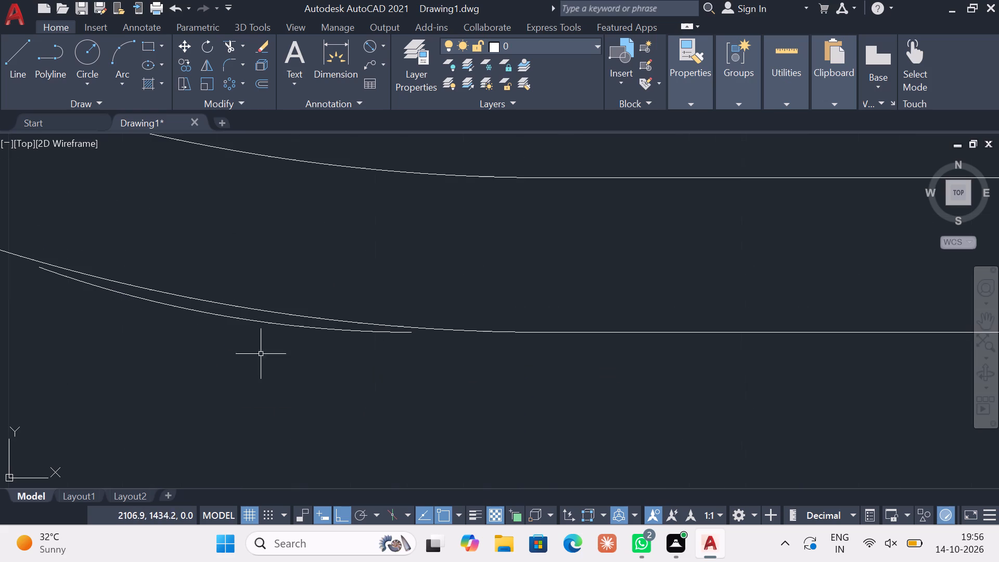
{"action": "left_click", "coordinate": [257, 321]}
{"action": "key", "text": "Delete"}
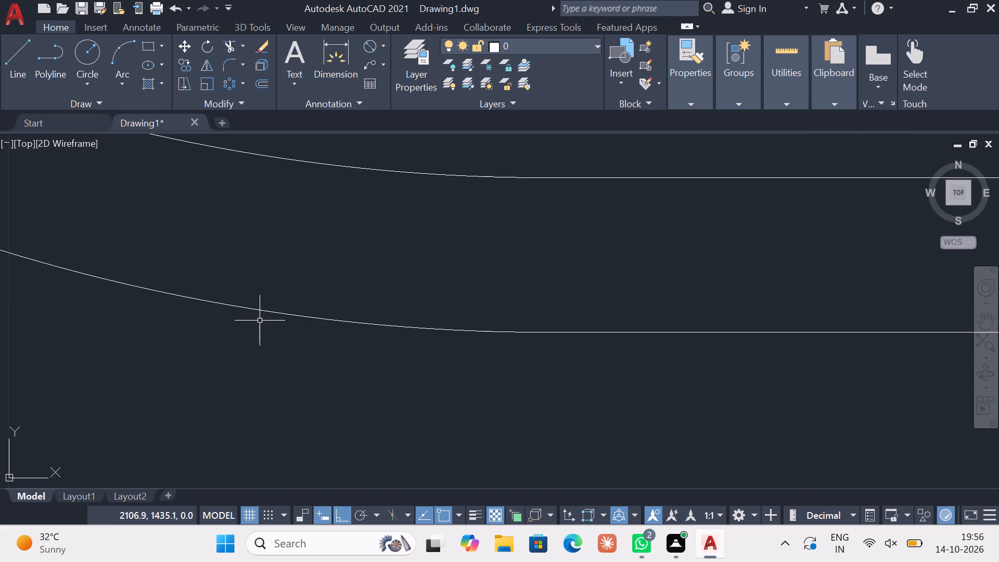
Set the fillet radius to 75 for the joint between the innermost bend arc and its horizontal flange line.
{"action": "scroll", "coordinate": [261, 335], "scroll_direction": "down", "scroll_amount": 4}
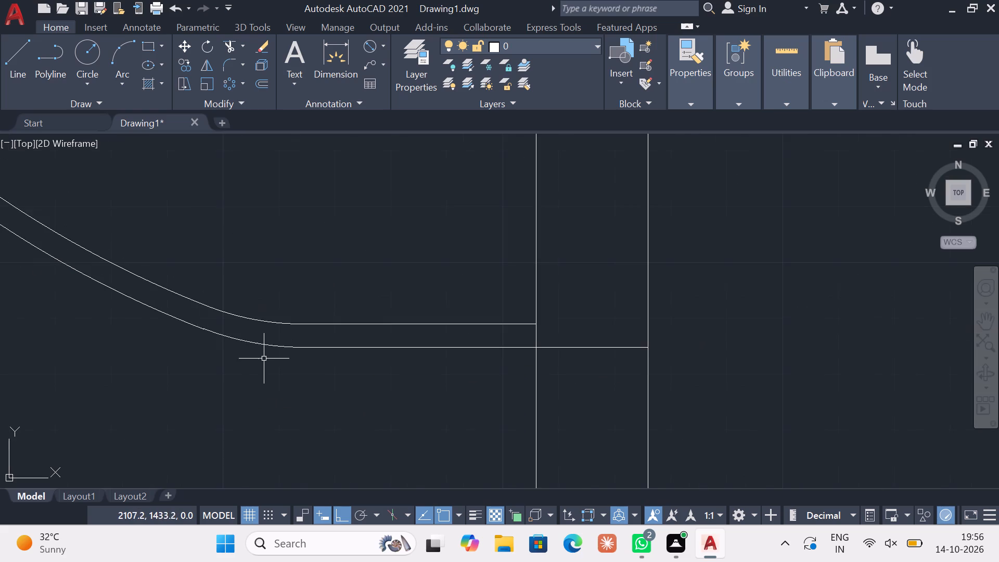
{"action": "scroll", "coordinate": [271, 365], "scroll_direction": "down", "scroll_amount": 4}
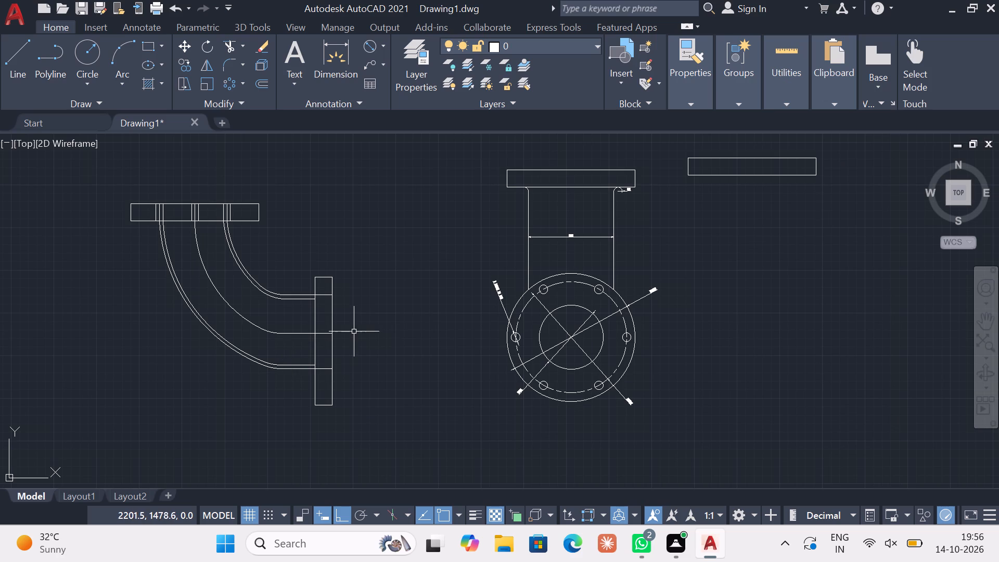
{"action": "scroll", "coordinate": [263, 282], "scroll_direction": "up", "scroll_amount": 3}
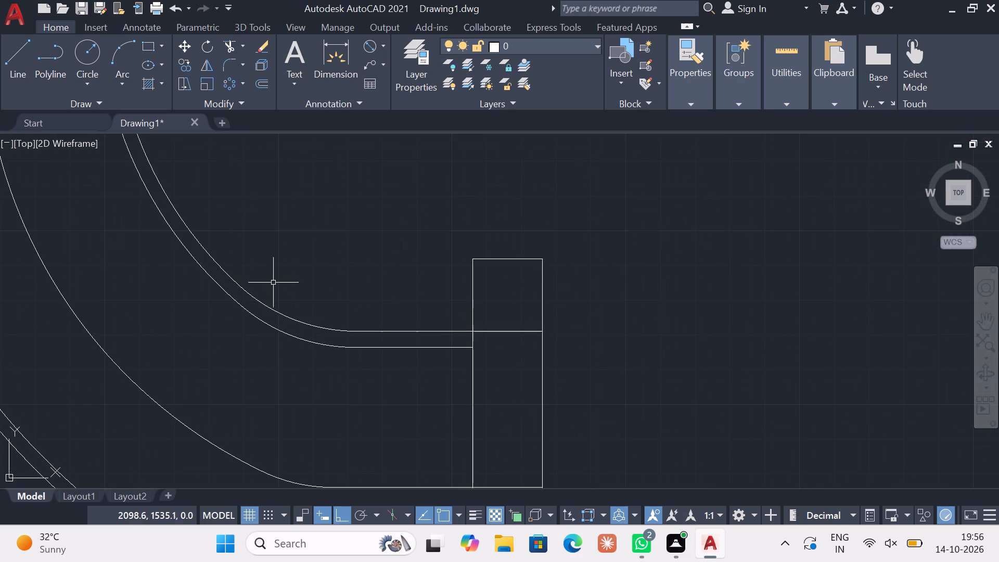
{"action": "left_click", "coordinate": [249, 65]}
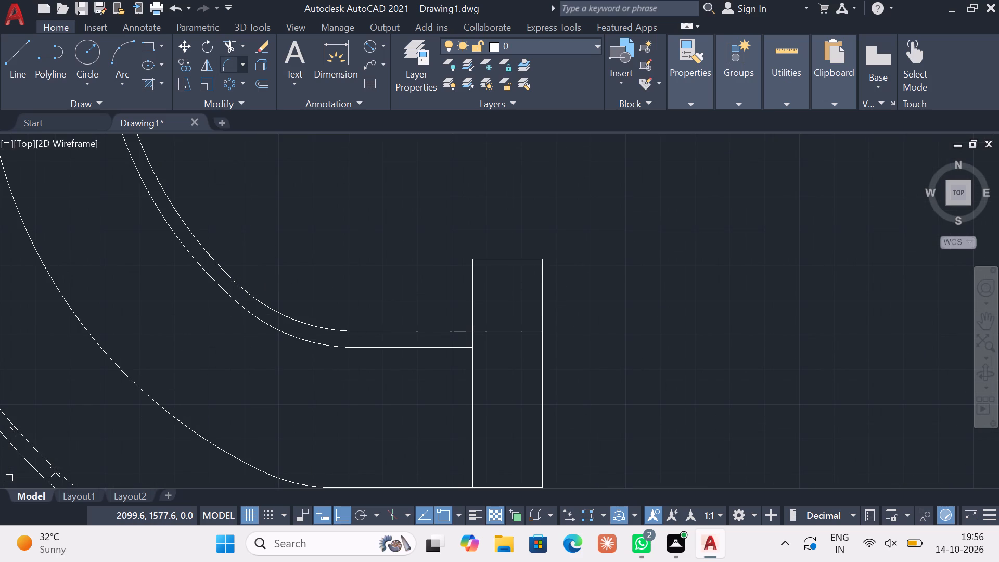
{"action": "left_click", "coordinate": [242, 65]}
{"action": "left_click", "coordinate": [224, 90]}
{"action": "key", "text": "r"}
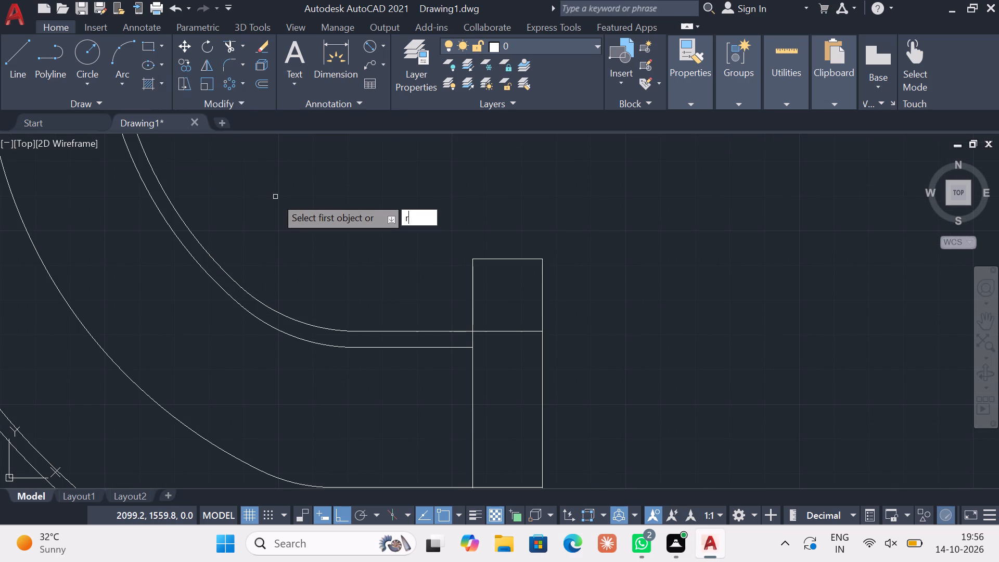
{"action": "key", "text": "Return"}
{"action": "type", "text": "75"}
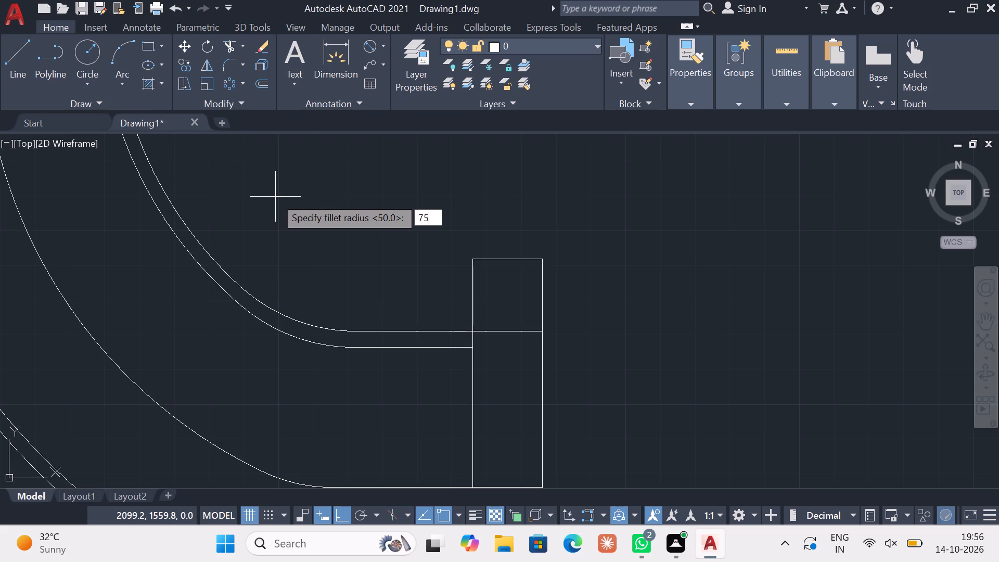
{"action": "key", "text": "Return"}
{"action": "left_click", "coordinate": [251, 295]}
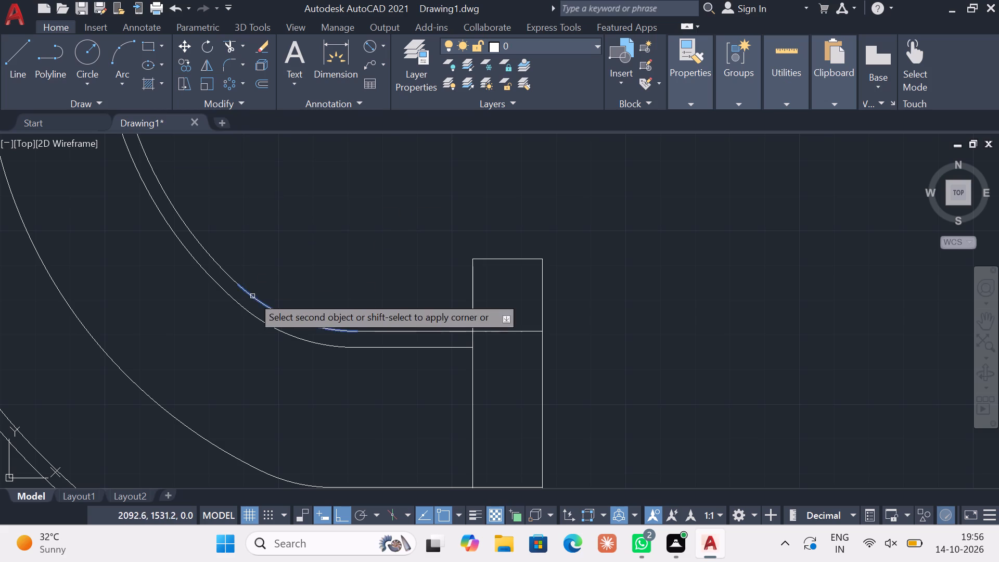
{"action": "key", "text": "Escape"}
{"action": "left_click", "coordinate": [226, 54]}
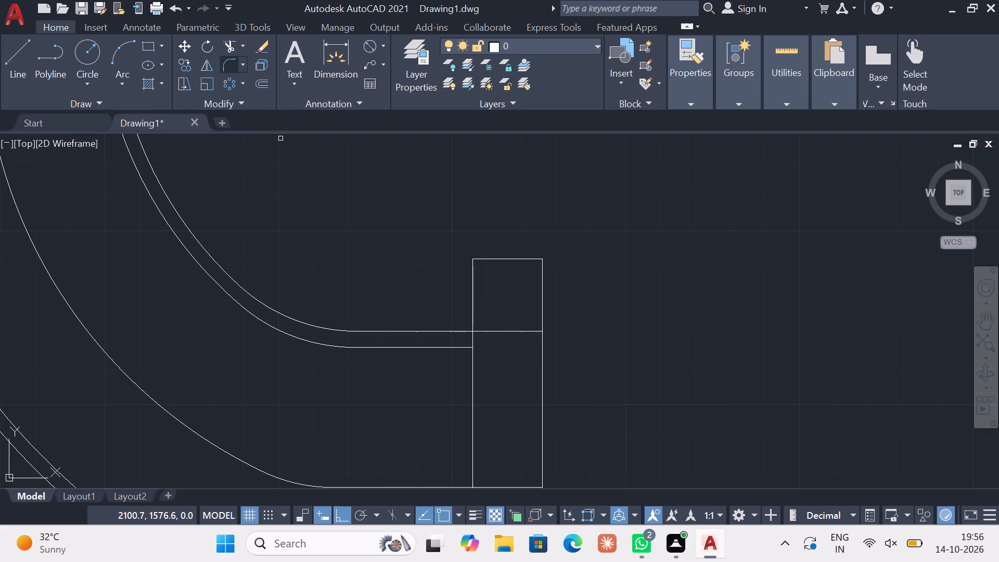
{"action": "key", "text": "Escape"}
Fillet the innermost bend arc to its horizontal line with radius 75 and delete the leftover smaller fillet arc.
{"action": "left_click", "coordinate": [226, 69]}
{"action": "key", "text": "r"}
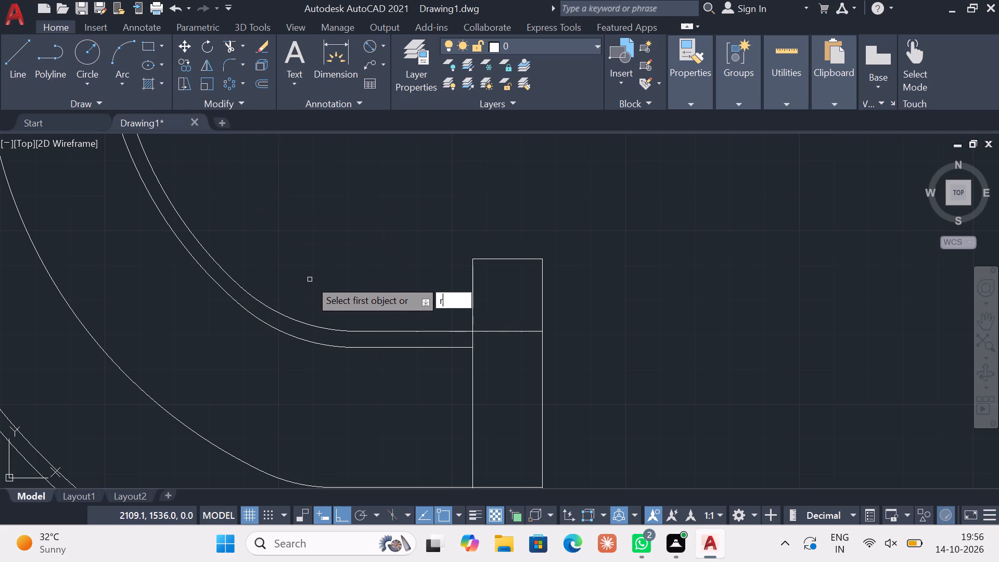
{"action": "key", "text": "Return"}
{"action": "key", "text": "Return"}
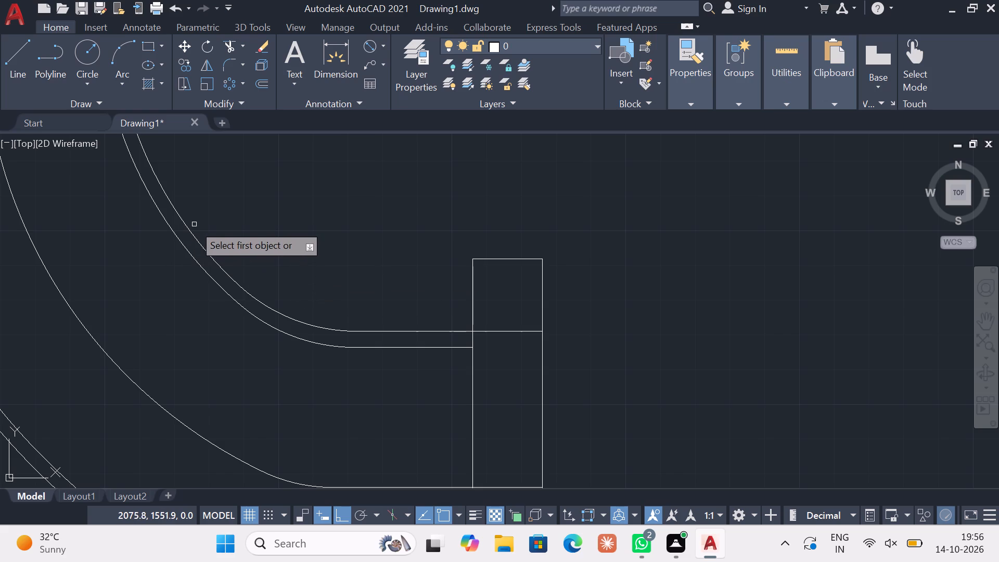
{"action": "left_click", "coordinate": [196, 238]}
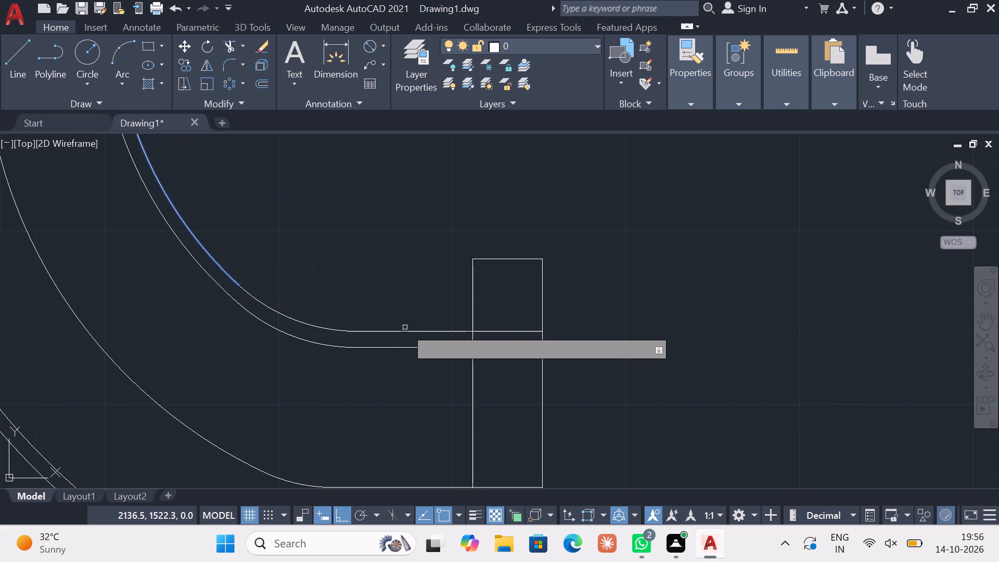
{"action": "left_click", "coordinate": [404, 331]}
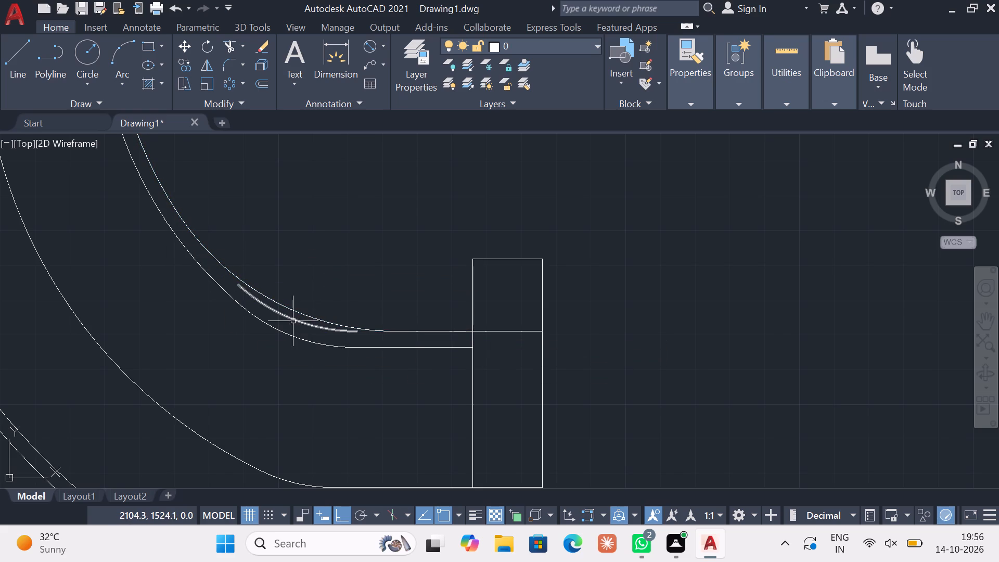
{"action": "left_click", "coordinate": [293, 321]}
{"action": "key", "text": "Delete"}
Fillet the second-innermost bend arc to its horizontal line with radius 75 and delete the leftover smaller fillet arc.
{"action": "scroll", "coordinate": [278, 313], "scroll_direction": "down", "scroll_amount": 3}
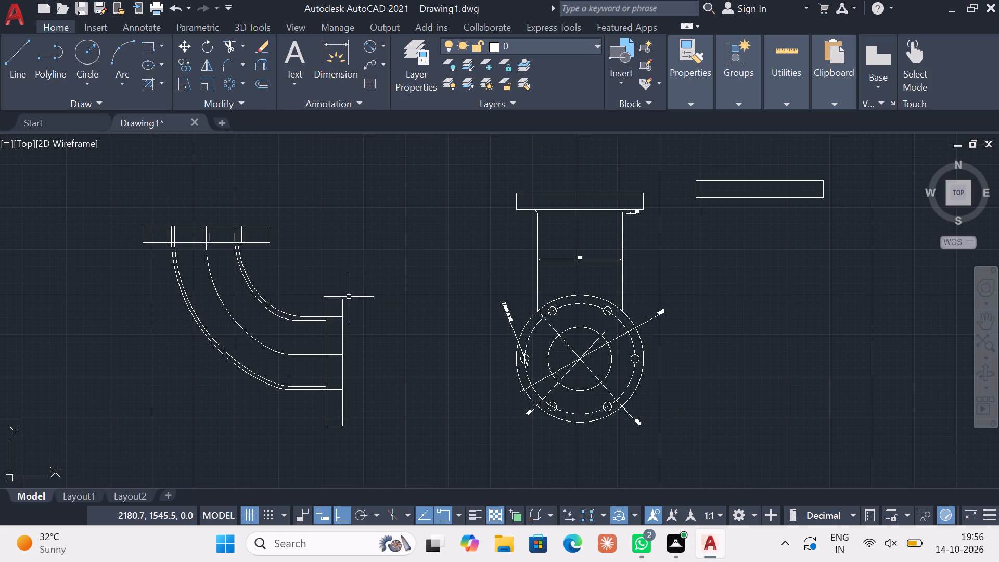
{"action": "scroll", "coordinate": [272, 321], "scroll_direction": "up", "scroll_amount": 2}
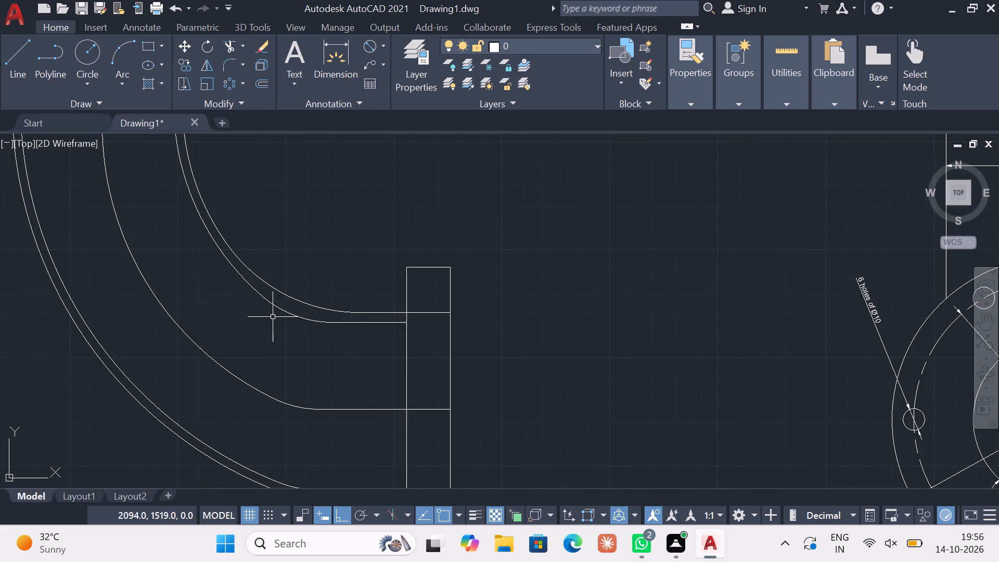
{"action": "key", "text": "space"}
{"action": "key", "text": "Escape"}
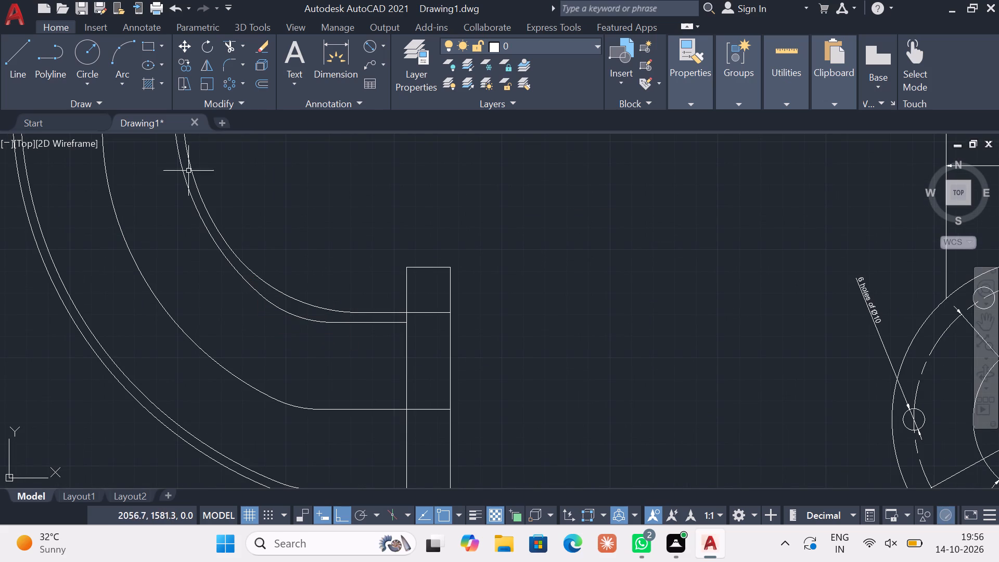
{"action": "left_click", "coordinate": [223, 67]}
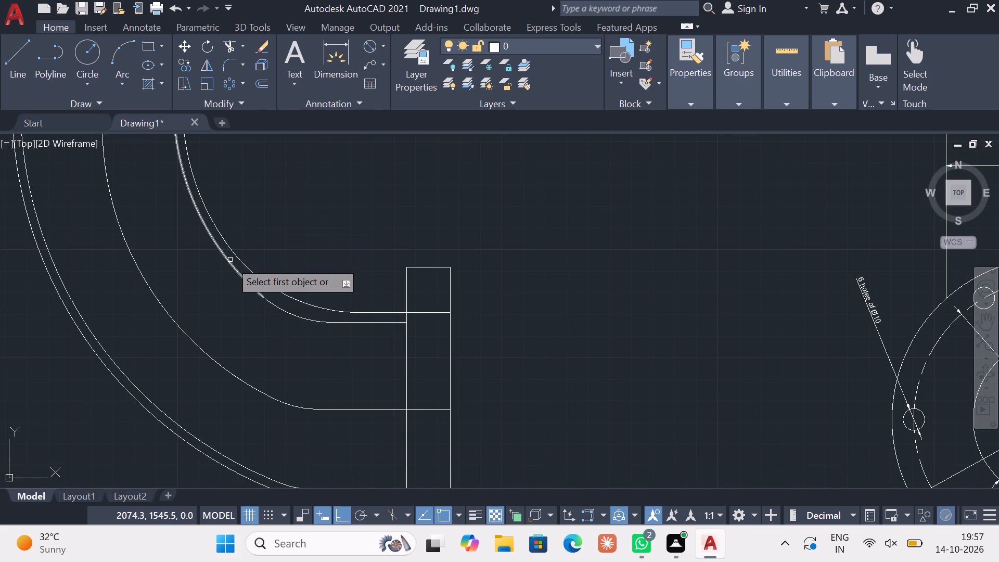
{"action": "left_click", "coordinate": [229, 263]}
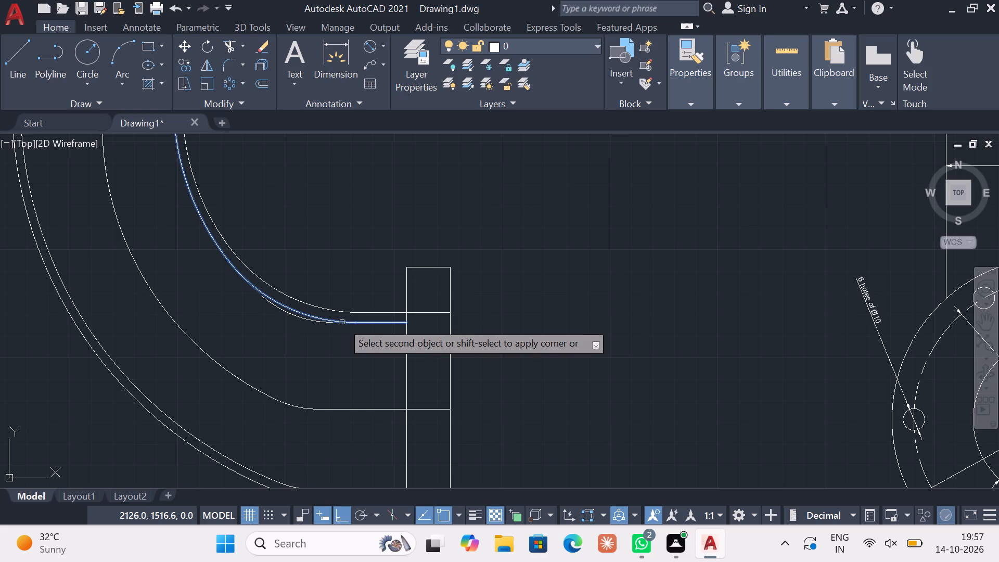
{"action": "left_click", "coordinate": [342, 322]}
{"action": "key", "text": "Escape"}
{"action": "scroll", "coordinate": [310, 322], "scroll_direction": "up", "scroll_amount": 2}
{"action": "left_click", "coordinate": [296, 317]}
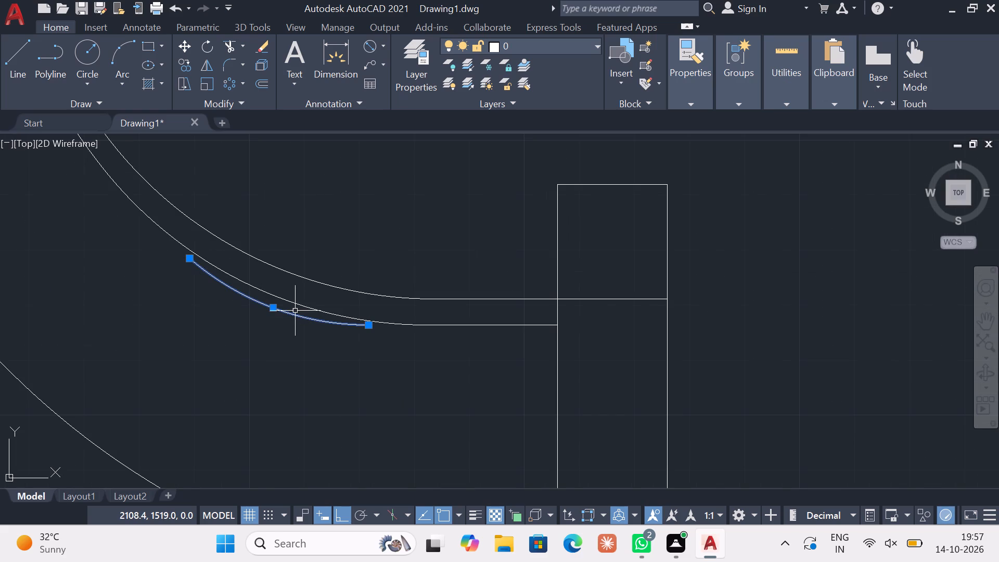
{"action": "key", "text": "Delete"}
Replace the middle bend arc's fillet at its horizontal line with a radius 75 fillet, deleting the leftover radius 50 arc.
{"action": "scroll", "coordinate": [618, 448], "scroll_direction": "down", "scroll_amount": 2}
{"action": "middle_click_drag", "start_coordinate": [398, 278], "coordinate": [372, 250]}
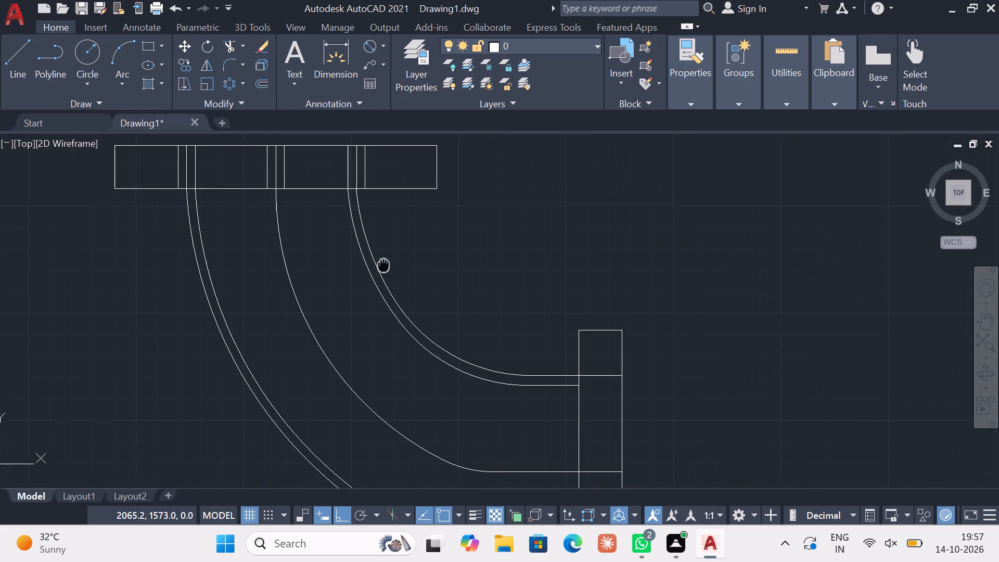
{"action": "middle_click_drag", "start_coordinate": [372, 250], "coordinate": [354, 229]}
{"action": "scroll", "coordinate": [347, 246], "scroll_direction": "down", "scroll_amount": 2}
{"action": "middle_click_drag", "start_coordinate": [347, 247], "coordinate": [325, 239]}
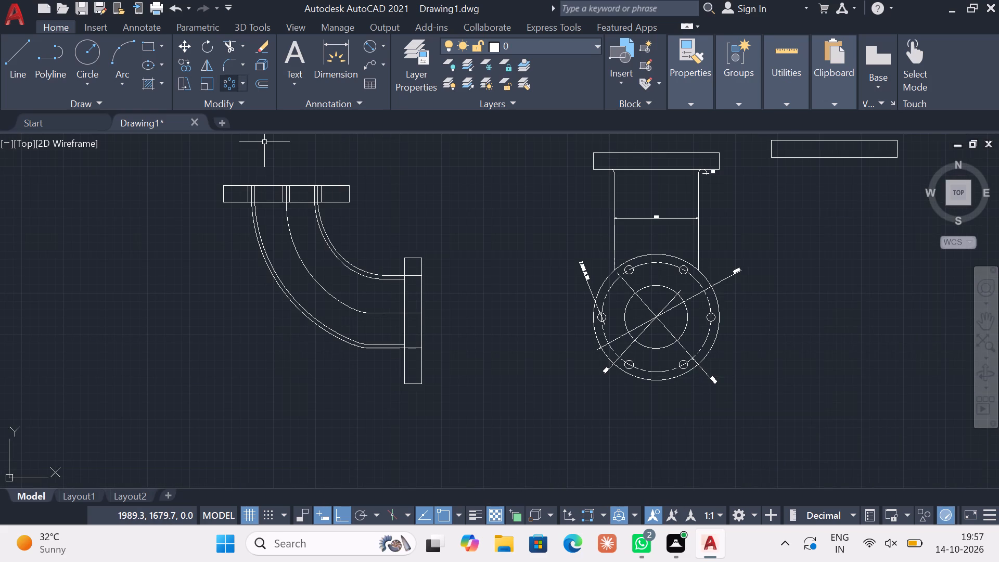
{"action": "left_click", "coordinate": [233, 66]}
{"action": "scroll", "coordinate": [314, 303], "scroll_direction": "up", "scroll_amount": 1}
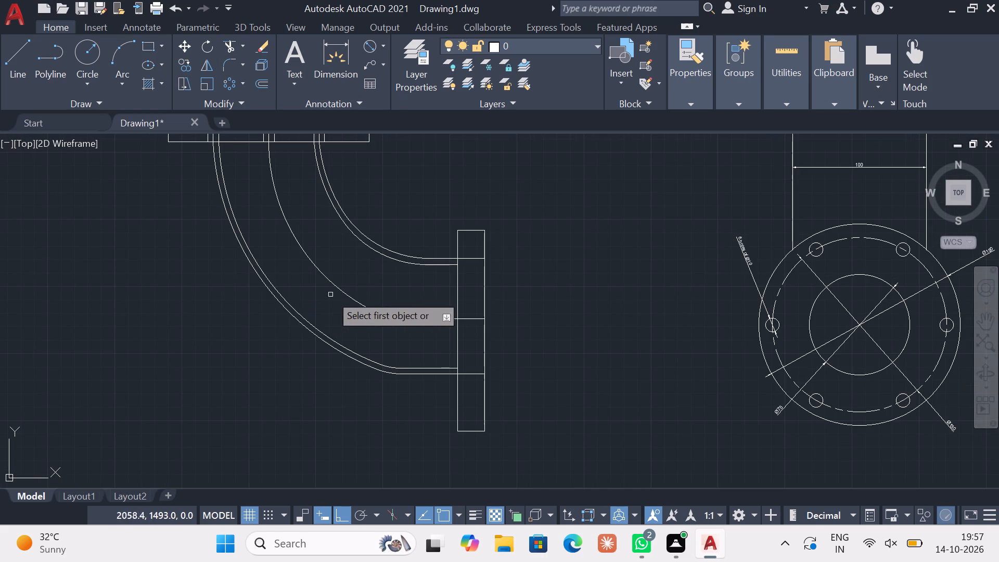
{"action": "left_click", "coordinate": [339, 290]}
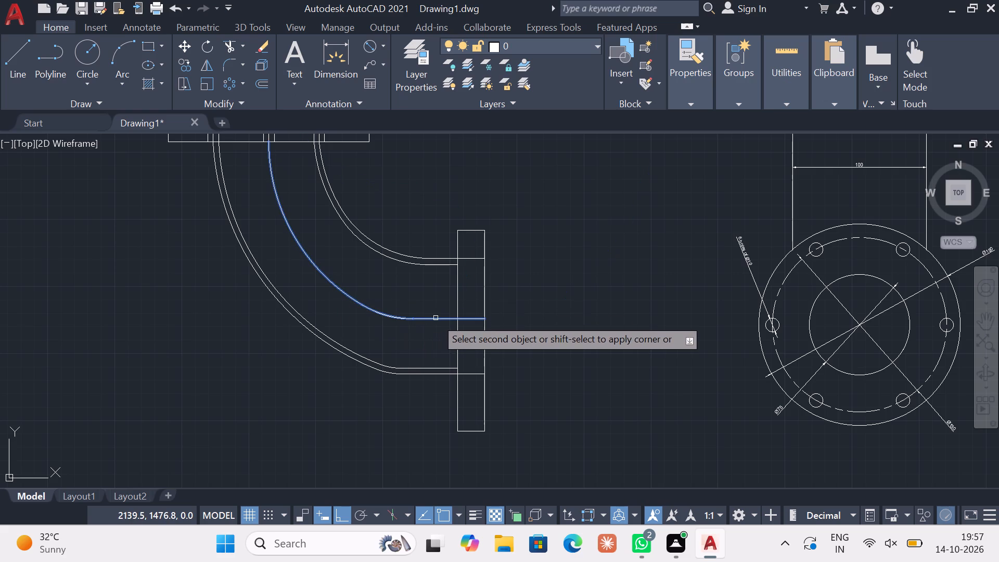
{"action": "left_click", "coordinate": [436, 318]}
{"action": "key", "text": "Escape"}
{"action": "scroll", "coordinate": [402, 316], "scroll_direction": "up", "scroll_amount": 3}
{"action": "left_click", "coordinate": [379, 327]}
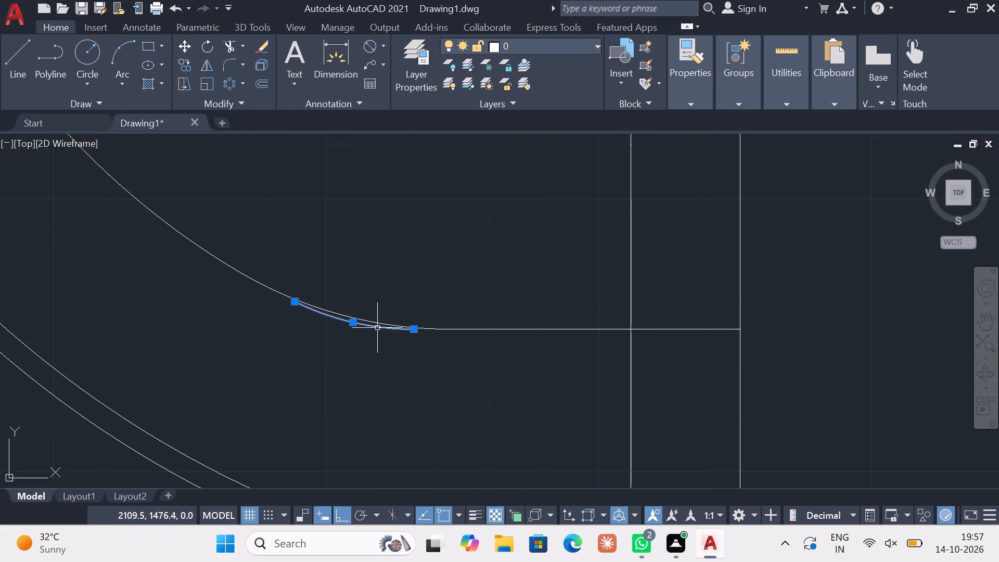
{"action": "key", "text": "Delete"}
Replace the second-outermost bend arc's fillet at its horizontal line with a radius 75 fillet, deleting the leftover radius 50 arc.
{"action": "scroll", "coordinate": [366, 334], "scroll_direction": "down", "scroll_amount": 3}
{"action": "middle_click_drag", "start_coordinate": [370, 347], "coordinate": [338, 285]}
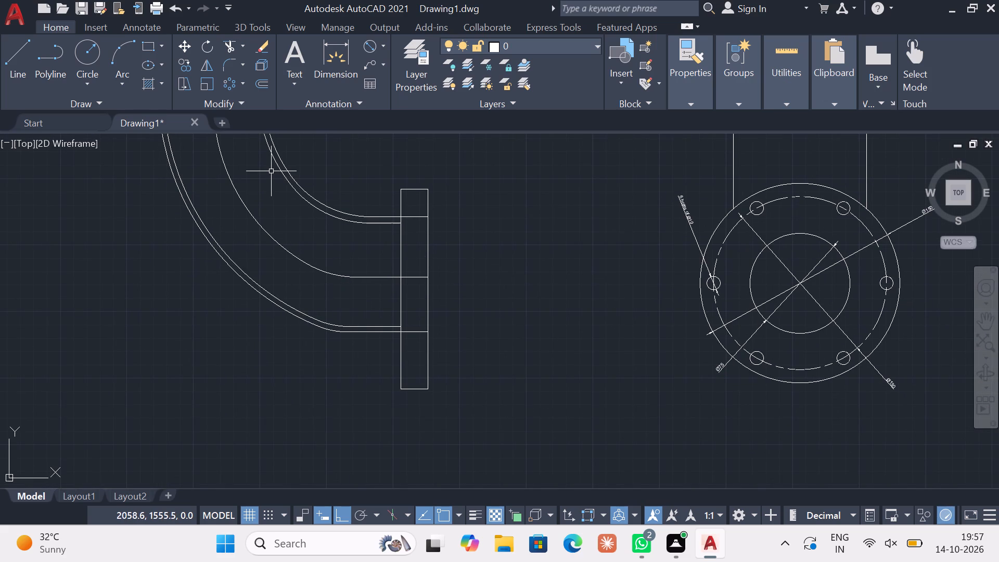
{"action": "left_click", "coordinate": [228, 65]}
{"action": "scroll", "coordinate": [362, 309], "scroll_direction": "up", "scroll_amount": 1}
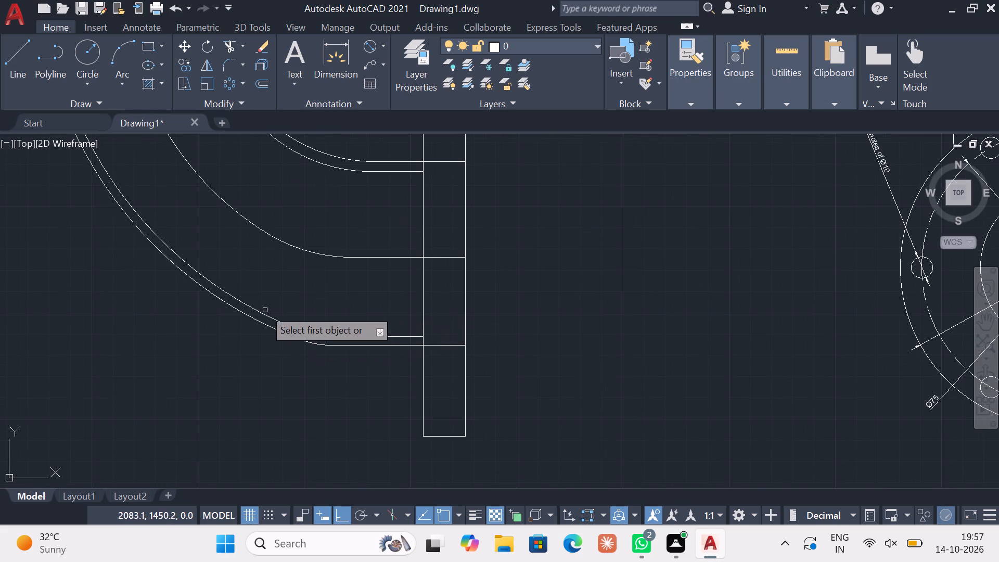
{"action": "left_click", "coordinate": [226, 292]}
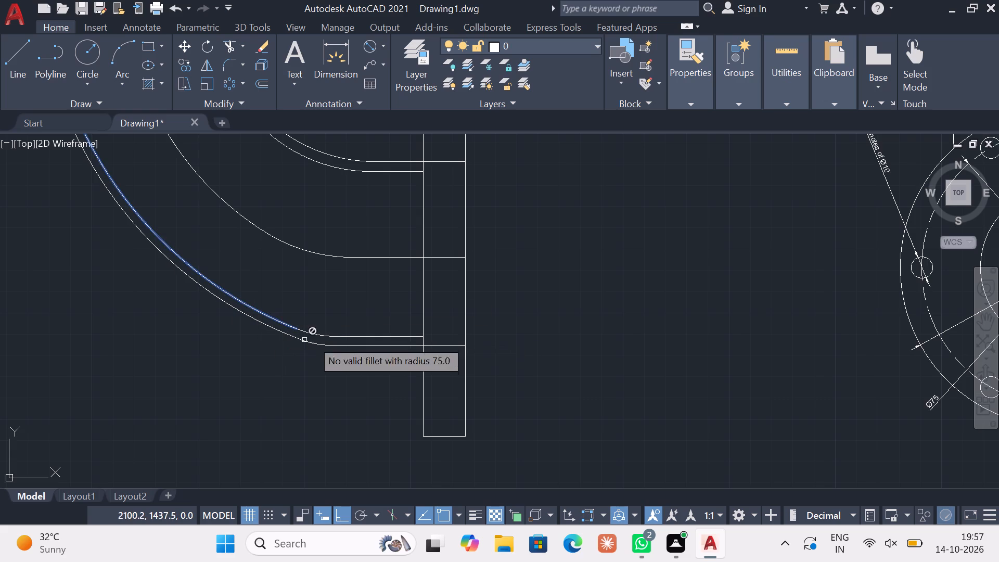
{"action": "left_click", "coordinate": [367, 336]}
{"action": "scroll", "coordinate": [310, 333], "scroll_direction": "up", "scroll_amount": 4}
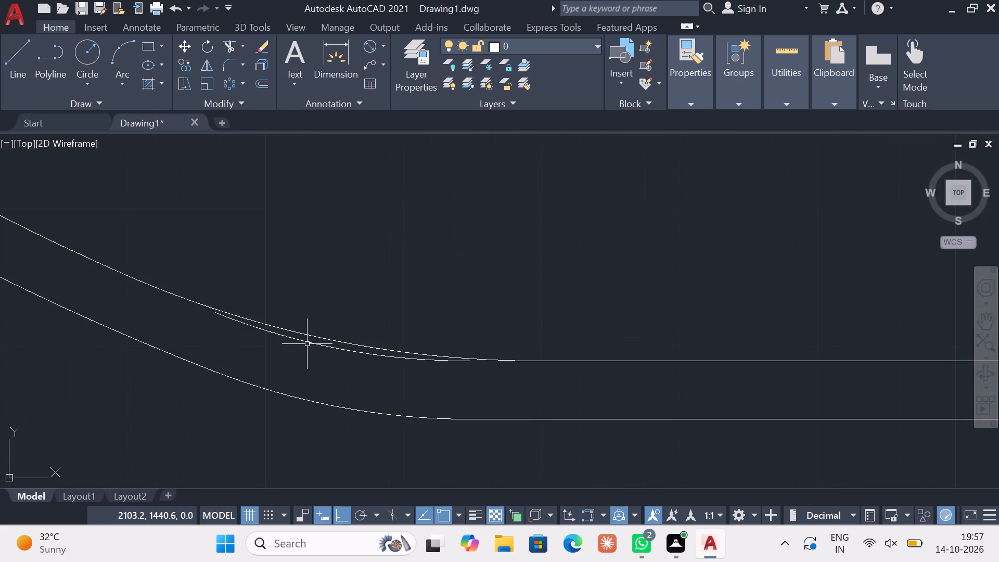
{"action": "left_click", "coordinate": [307, 344]}
{"action": "key", "text": "Delete"}
{"action": "left_click", "coordinate": [317, 343]}
{"action": "key", "text": "Delete"}
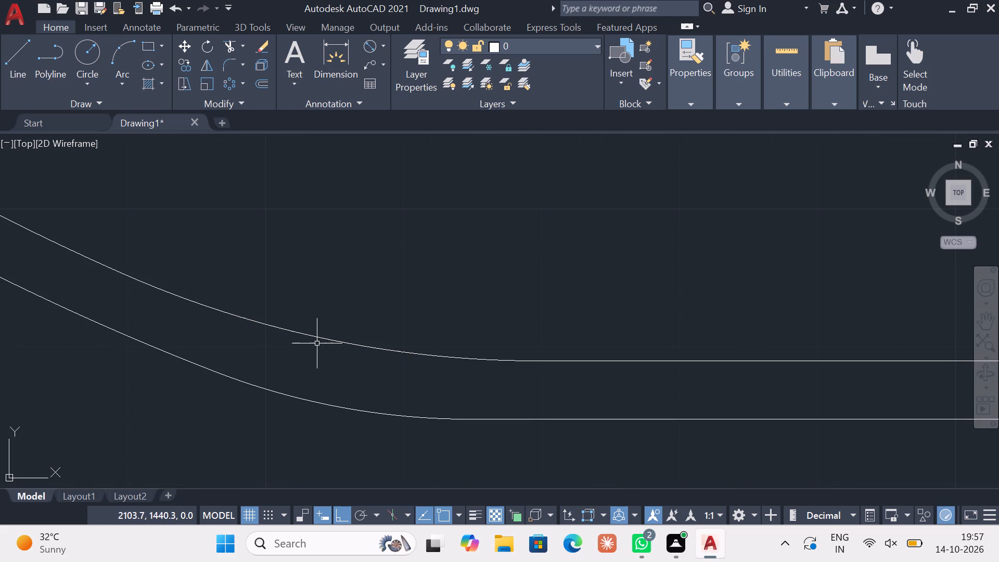
Replace the outermost bend arc's fillet at its horizontal line with a radius 75 fillet, deleting the leftover smaller arc.
{"action": "left_click", "coordinate": [231, 68]}
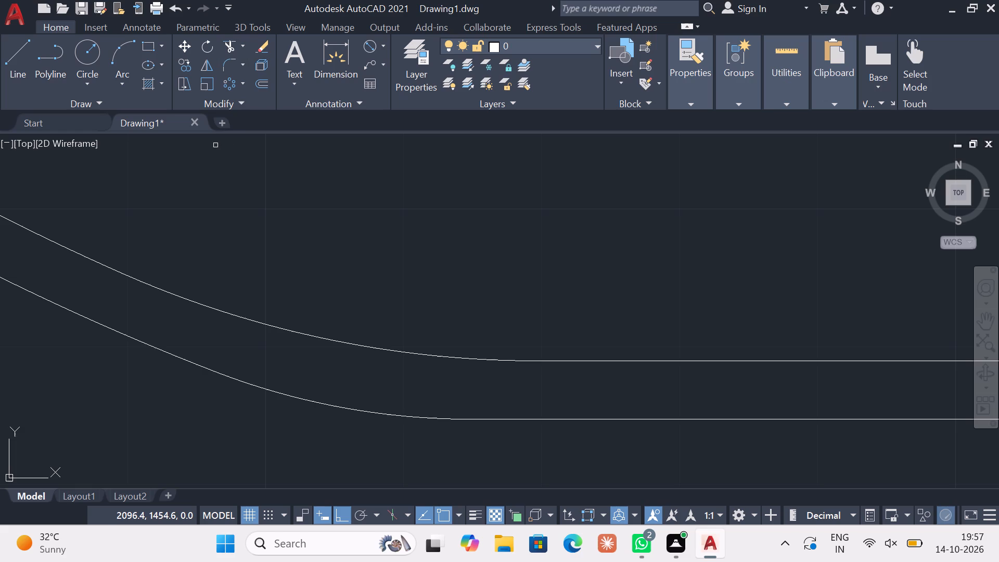
{"action": "scroll", "coordinate": [239, 213], "scroll_direction": "down", "scroll_amount": 3}
{"action": "left_click", "coordinate": [199, 270]}
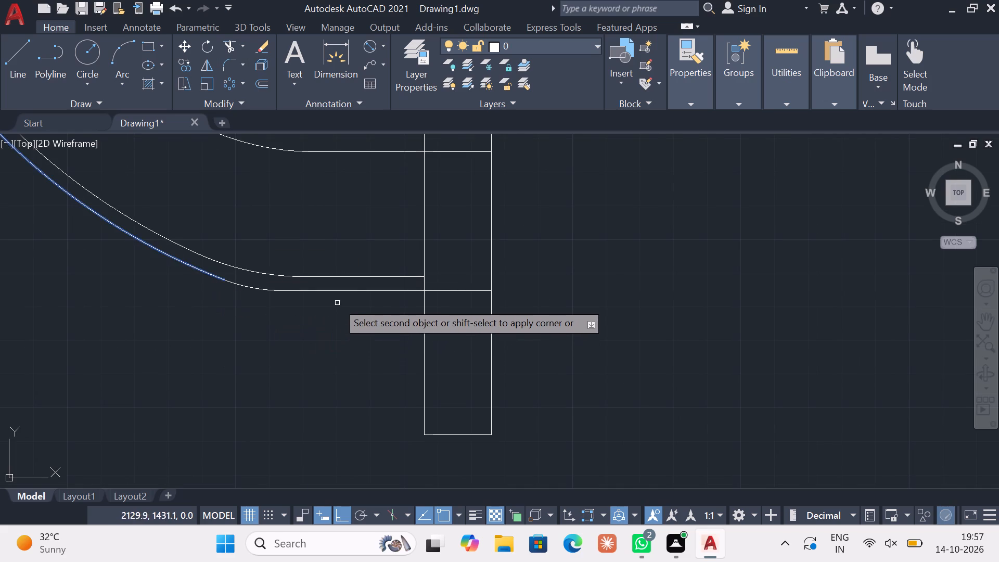
{"action": "left_click", "coordinate": [352, 292]}
{"action": "key", "text": "Escape"}
{"action": "scroll", "coordinate": [246, 296], "scroll_direction": "up", "scroll_amount": 3}
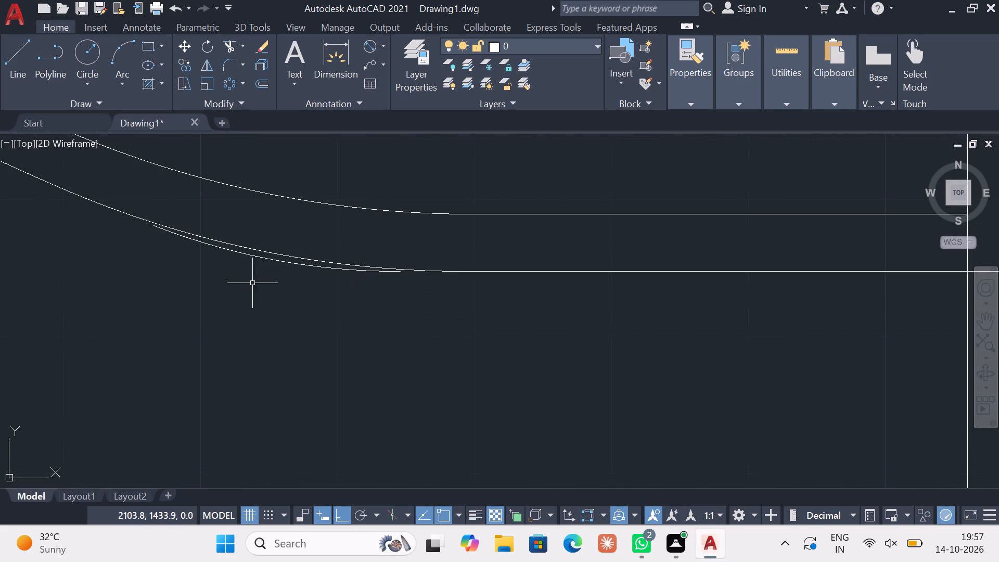
{"action": "left_click", "coordinate": [281, 260]}
{"action": "key", "text": "Delete"}
Add a radius dimension to the elbow's middle bend arc, placing its text inside the bend.
{"action": "scroll", "coordinate": [283, 262], "scroll_direction": "down", "scroll_amount": 7}
{"action": "middle_click_drag", "start_coordinate": [335, 245], "coordinate": [341, 326]}
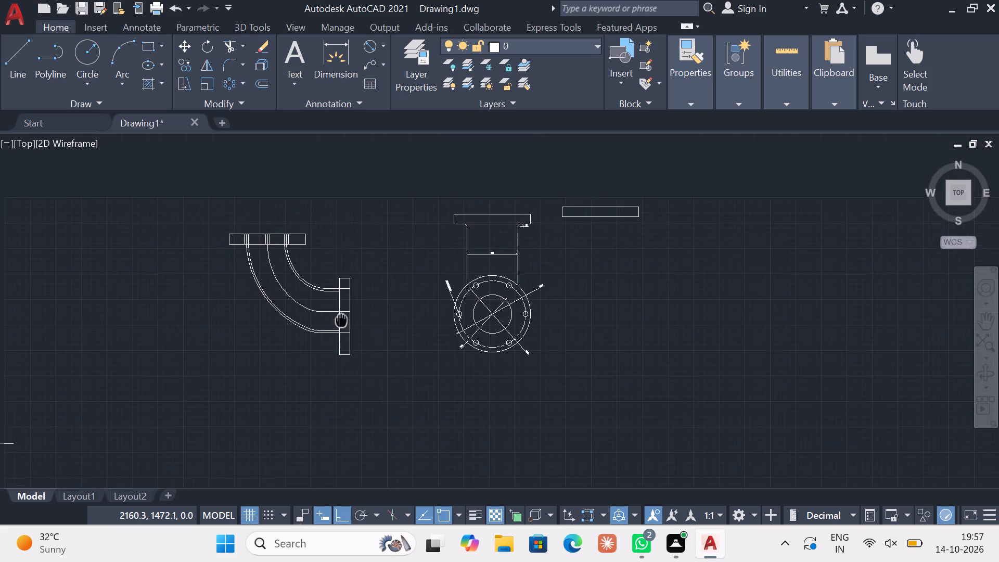
{"action": "middle_click_drag", "start_coordinate": [341, 326], "coordinate": [341, 329]}
{"action": "scroll", "coordinate": [333, 329], "scroll_direction": "up", "scroll_amount": 1}
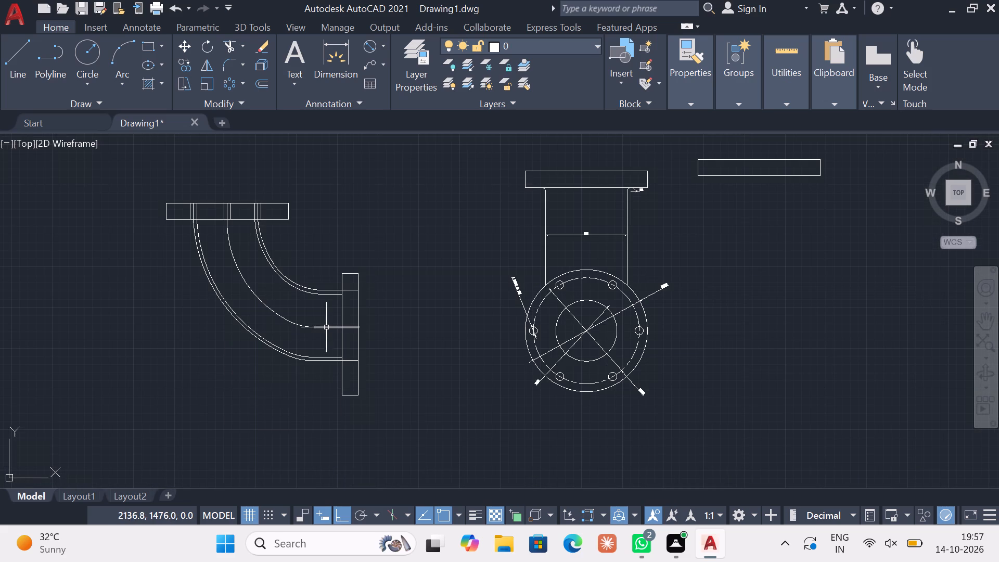
{"action": "left_click", "coordinate": [388, 50]}
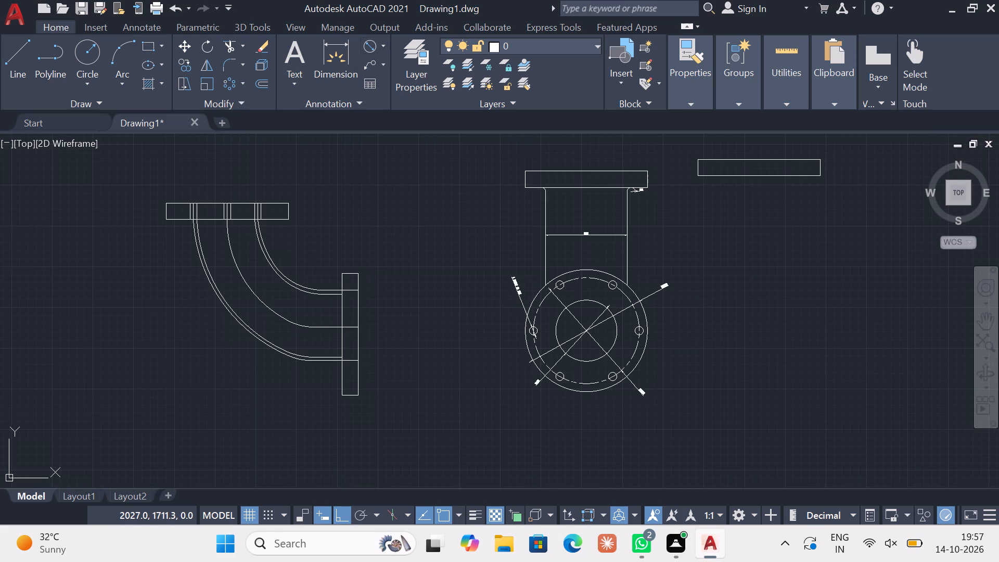
{"action": "left_click", "coordinate": [383, 49]}
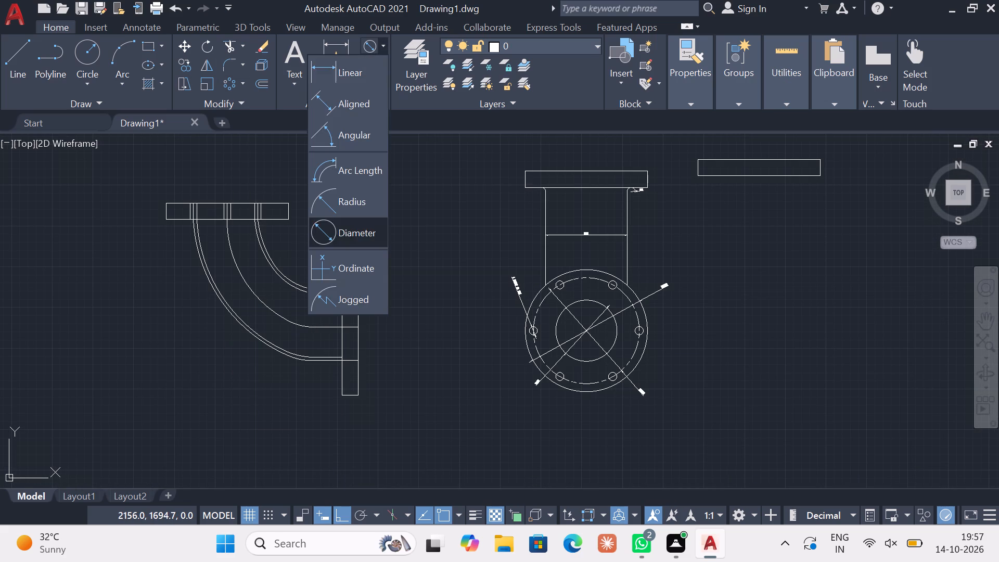
{"action": "left_click", "coordinate": [338, 199]}
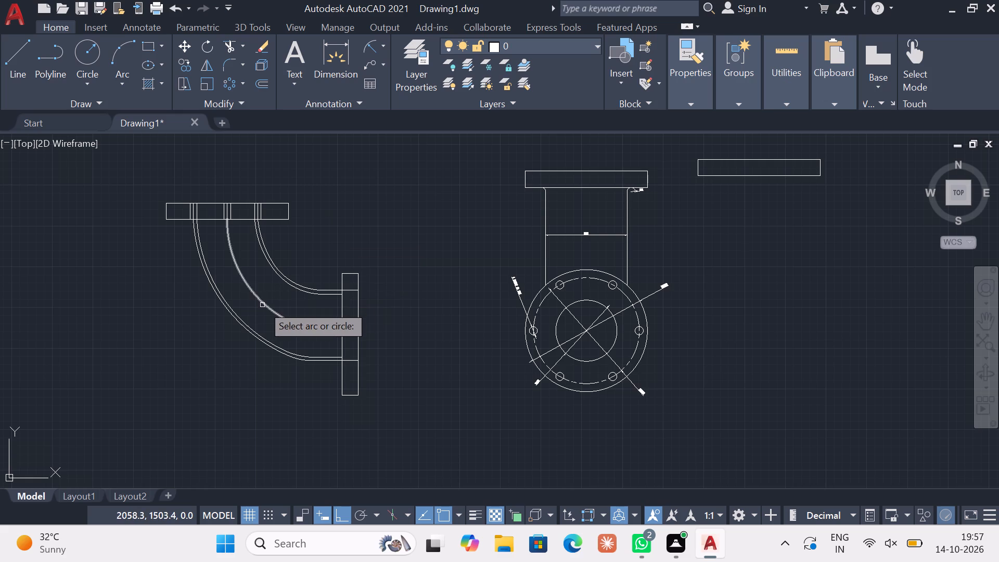
{"action": "left_click", "coordinate": [262, 305]}
{"action": "left_click", "coordinate": [308, 238]}
{"action": "scroll", "coordinate": [310, 238], "scroll_direction": "up", "scroll_amount": 6}
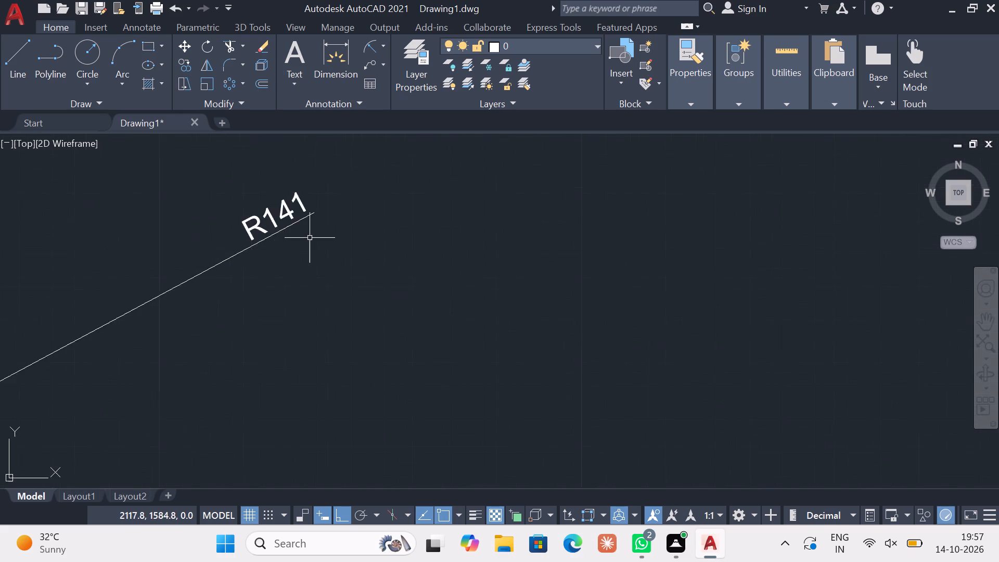
{"action": "scroll", "coordinate": [310, 238], "scroll_direction": "down", "scroll_amount": 6}
{"action": "middle_click_drag", "start_coordinate": [284, 253], "coordinate": [299, 276]}
{"action": "scroll", "coordinate": [292, 259], "scroll_direction": "down", "scroll_amount": 1}
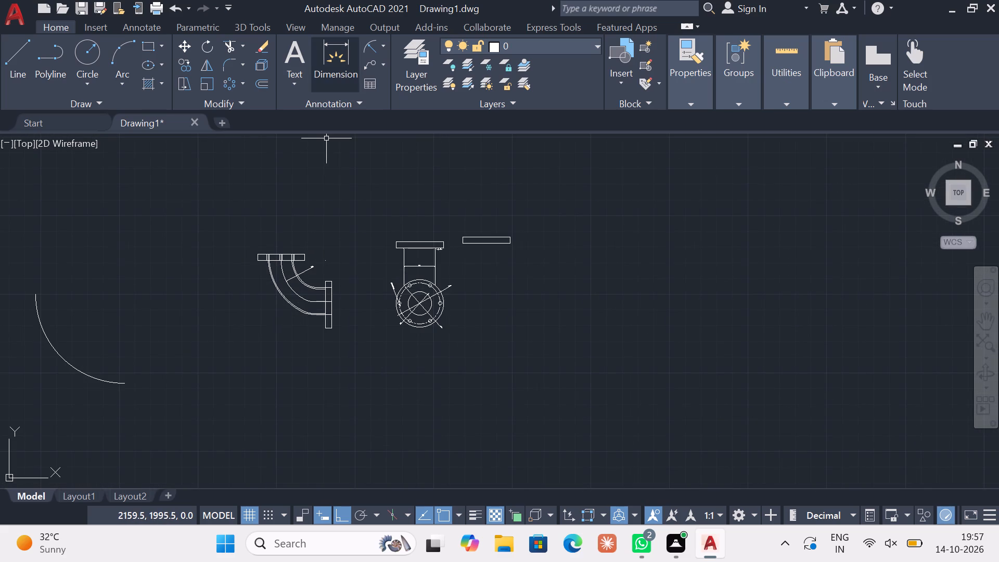
{"action": "key", "text": "Escape"}
Delete the large stray arc lying apart from the elbow views.
{"action": "scroll", "coordinate": [97, 290], "scroll_direction": "down", "scroll_amount": 1}
{"action": "left_click_drag", "start_coordinate": [48, 267], "coordinate": [47, 277]}
{"action": "left_click", "coordinate": [125, 370]}
{"action": "key", "text": "Delete"}
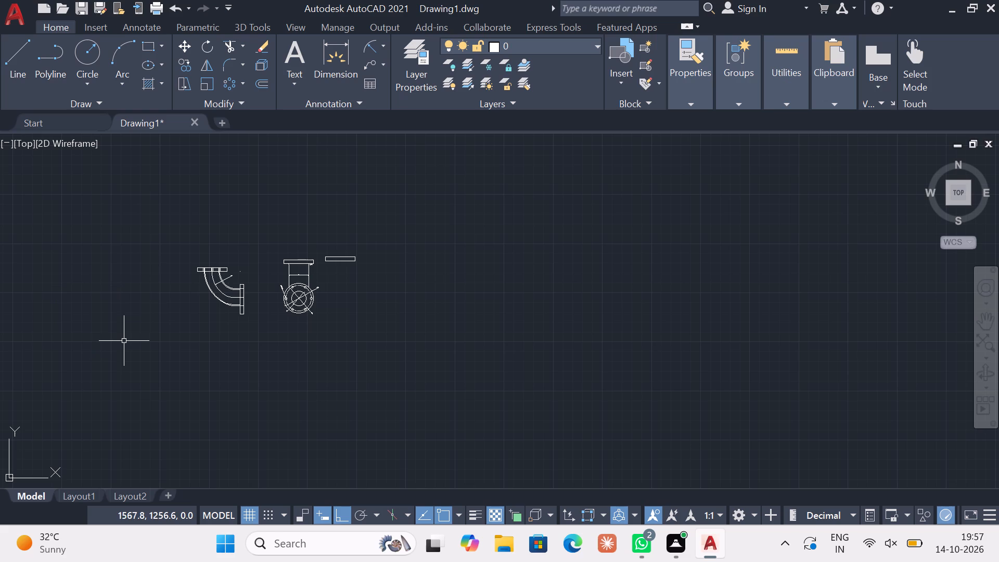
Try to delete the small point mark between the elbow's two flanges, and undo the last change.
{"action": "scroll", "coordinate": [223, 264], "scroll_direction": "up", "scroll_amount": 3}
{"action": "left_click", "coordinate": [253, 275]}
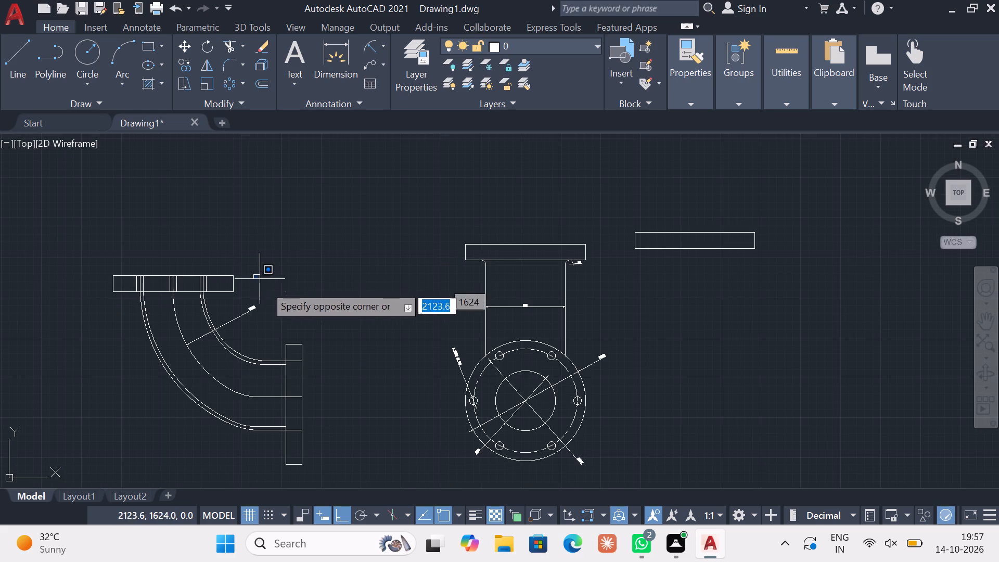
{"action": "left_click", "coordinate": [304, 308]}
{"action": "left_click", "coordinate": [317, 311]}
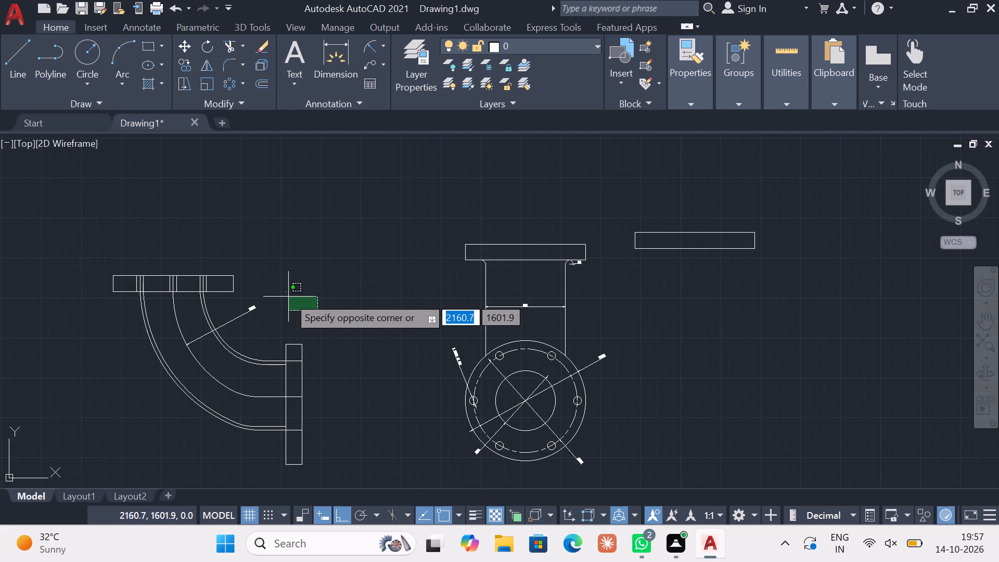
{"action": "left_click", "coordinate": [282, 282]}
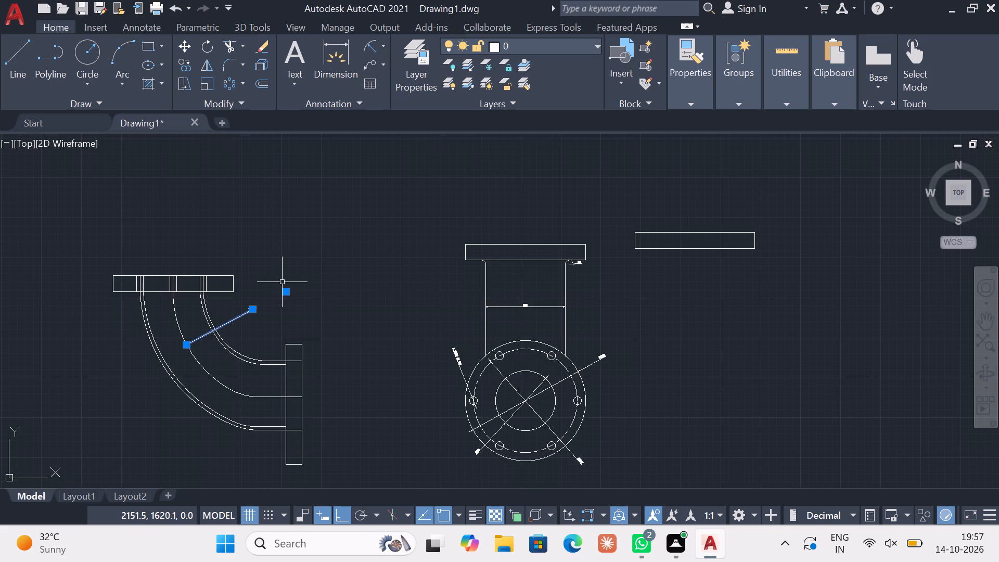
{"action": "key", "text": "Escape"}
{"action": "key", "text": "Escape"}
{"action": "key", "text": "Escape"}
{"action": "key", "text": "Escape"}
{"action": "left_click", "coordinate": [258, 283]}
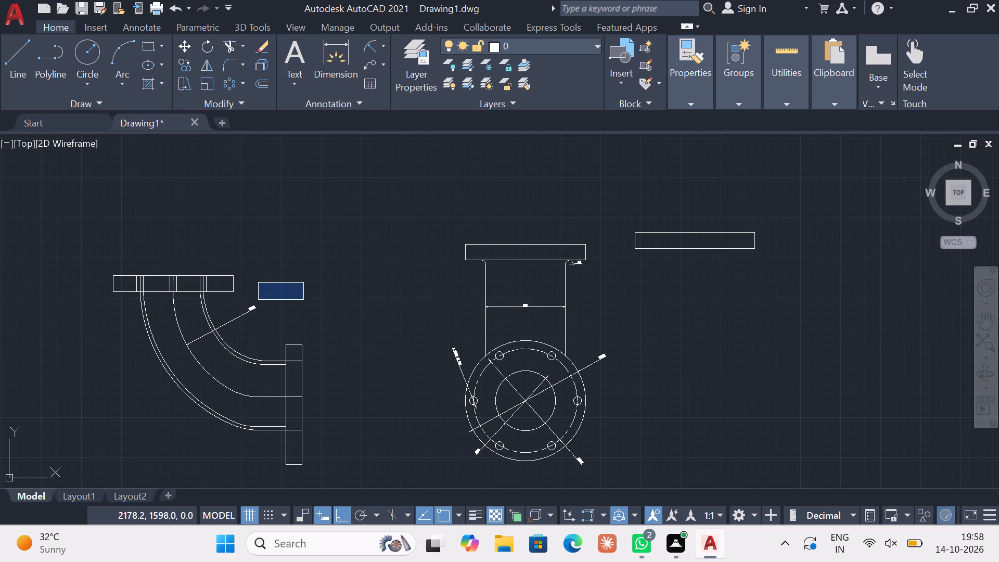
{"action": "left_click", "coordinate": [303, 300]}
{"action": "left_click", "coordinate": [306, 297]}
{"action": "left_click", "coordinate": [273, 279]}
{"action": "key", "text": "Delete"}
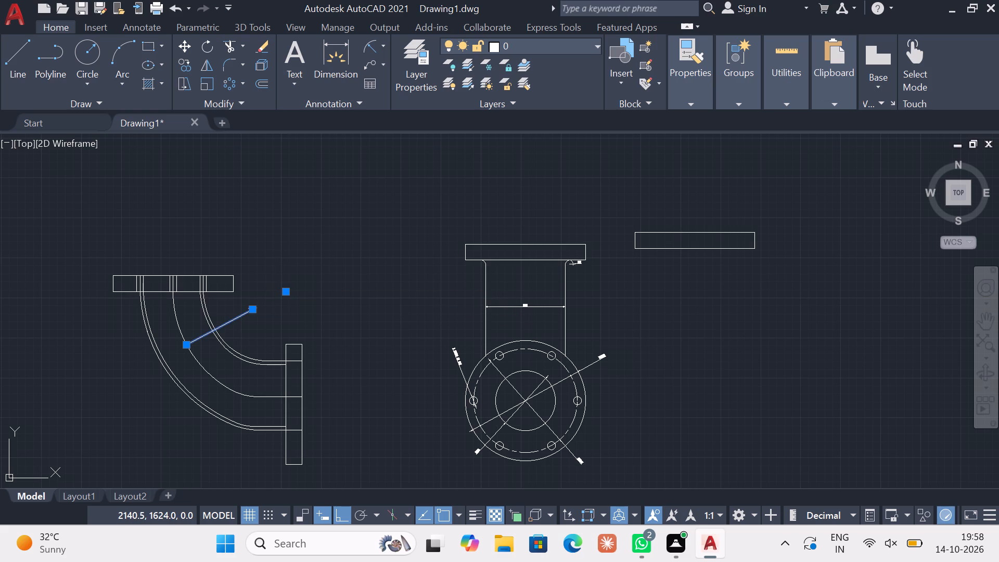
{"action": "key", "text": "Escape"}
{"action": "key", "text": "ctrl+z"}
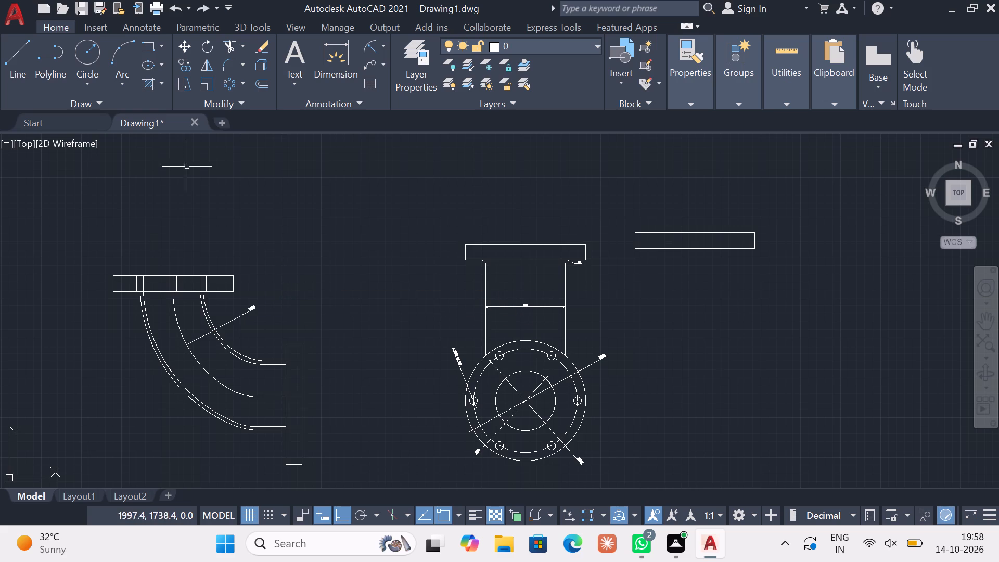
Dimension the thickness of the elbow's upper horizontal flange at its outer end.
{"action": "left_click", "coordinate": [354, 64]}
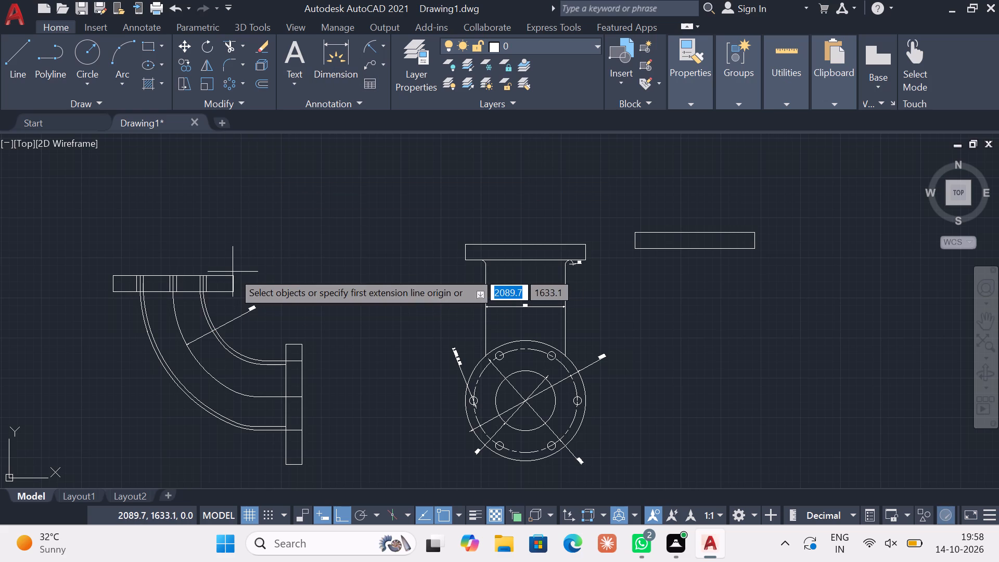
{"action": "scroll", "coordinate": [232, 272], "scroll_direction": "up", "scroll_amount": 4}
{"action": "left_click", "coordinate": [232, 295]}
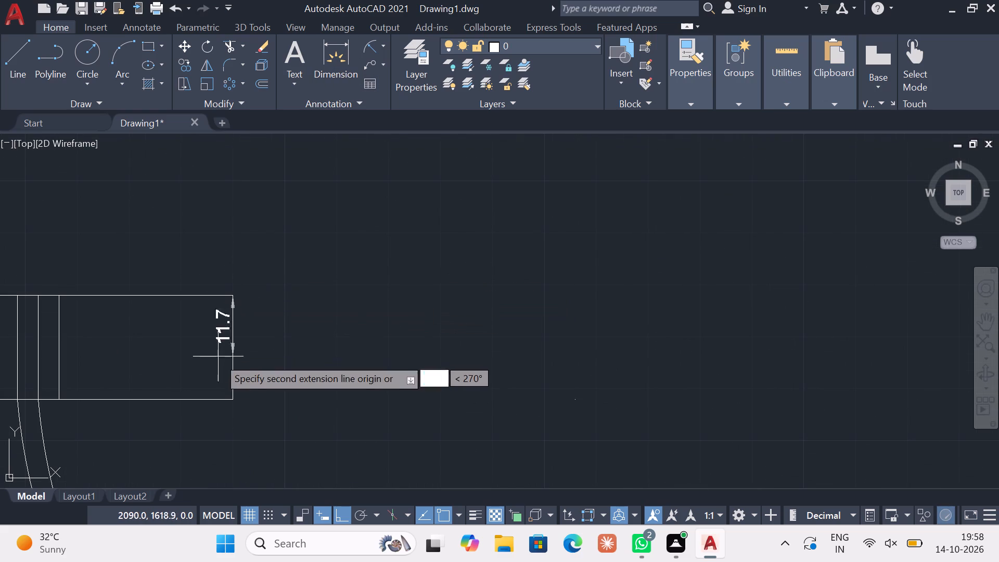
{"action": "left_click", "coordinate": [235, 400]}
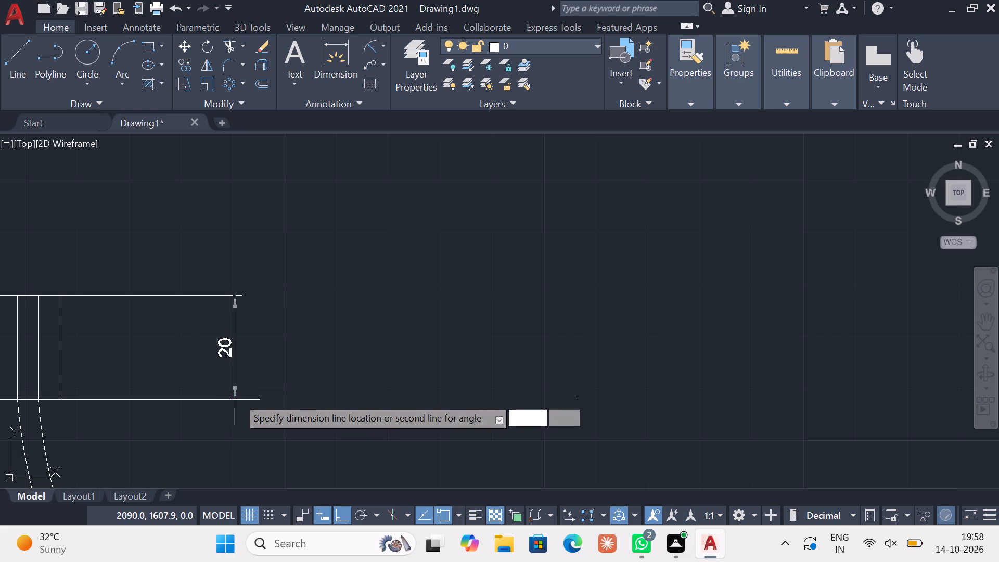
{"action": "left_click", "coordinate": [298, 386]}
{"action": "scroll", "coordinate": [305, 385], "scroll_direction": "down", "scroll_amount": 2}
{"action": "middle_click_drag", "start_coordinate": [309, 389], "coordinate": [249, 178]}
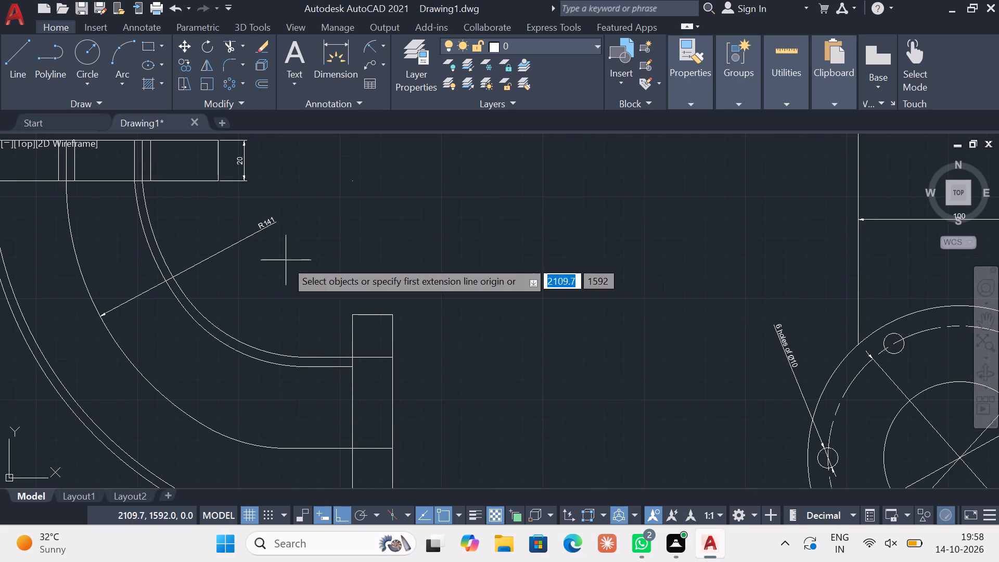
{"action": "key", "text": "Escape"}
{"action": "key", "text": "Escape"}
{"action": "key", "text": "Escape"}
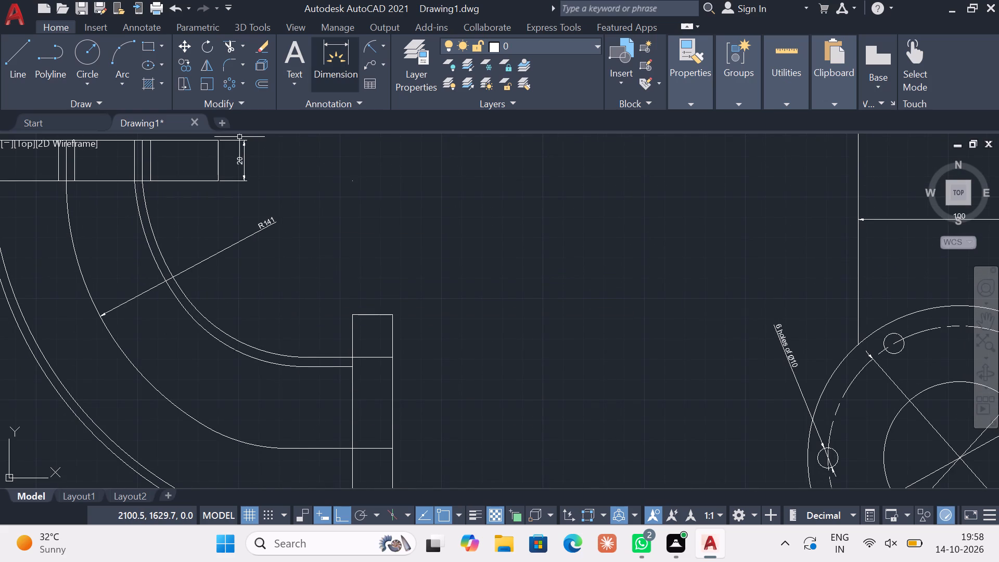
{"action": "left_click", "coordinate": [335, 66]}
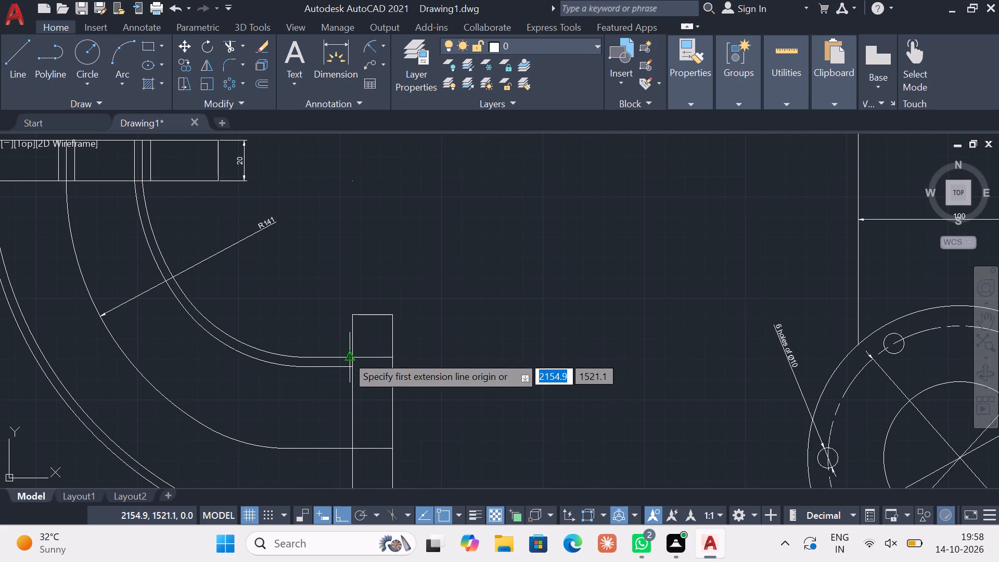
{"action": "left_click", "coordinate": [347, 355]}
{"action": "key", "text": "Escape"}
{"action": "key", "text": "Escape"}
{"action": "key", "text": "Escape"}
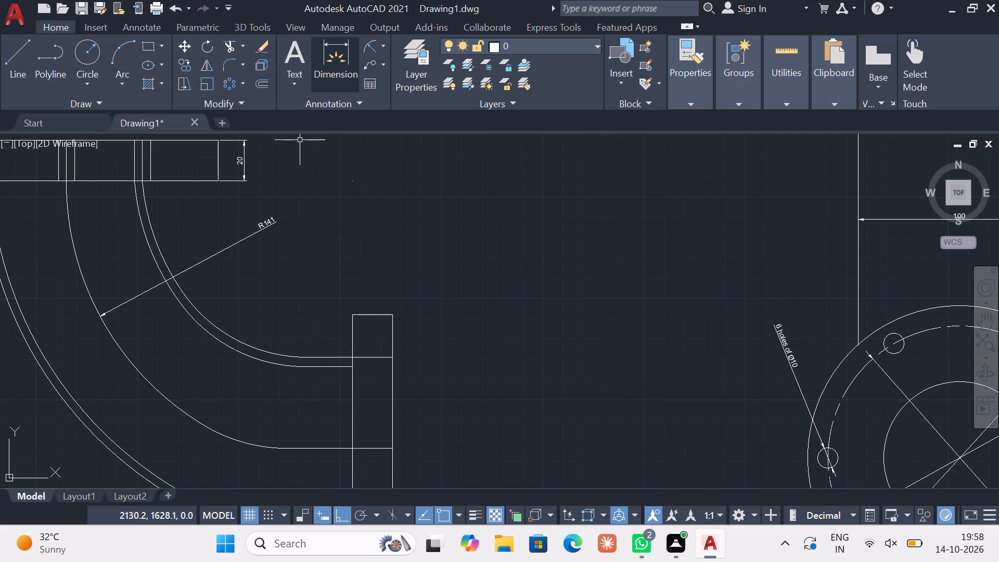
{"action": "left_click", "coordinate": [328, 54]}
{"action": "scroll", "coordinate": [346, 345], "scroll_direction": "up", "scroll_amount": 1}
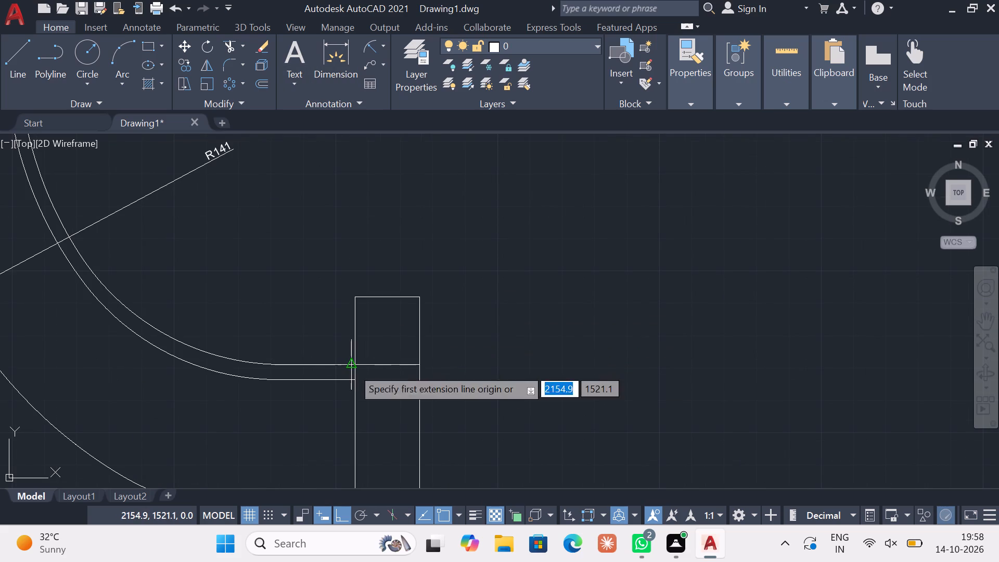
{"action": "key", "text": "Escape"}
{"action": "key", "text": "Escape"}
Add a linear dimension along the innermost horizontal line from the vertical flange face to the end of the bend.
{"action": "left_click", "coordinate": [388, 47]}
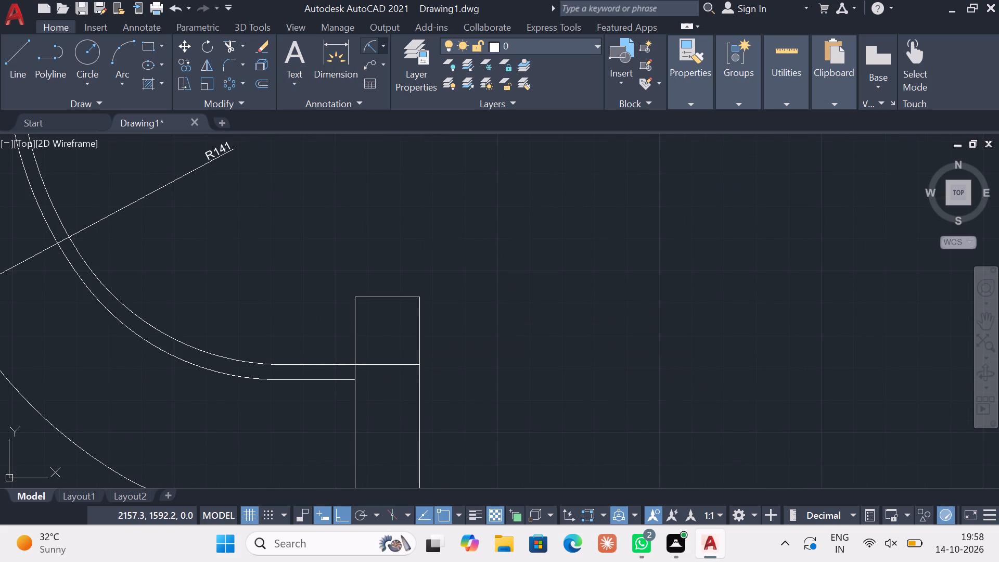
{"action": "left_click", "coordinate": [352, 70]}
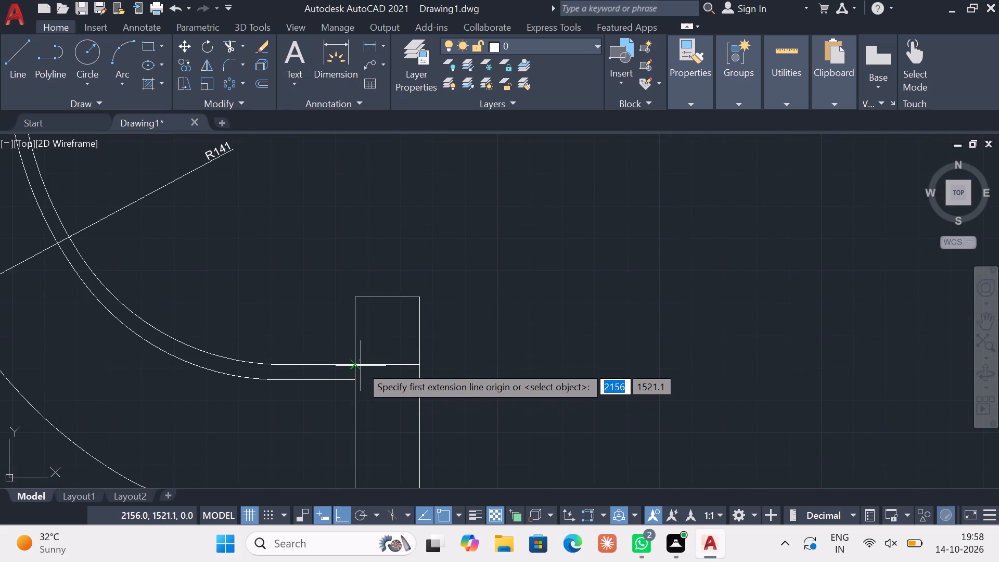
{"action": "left_click", "coordinate": [357, 365]}
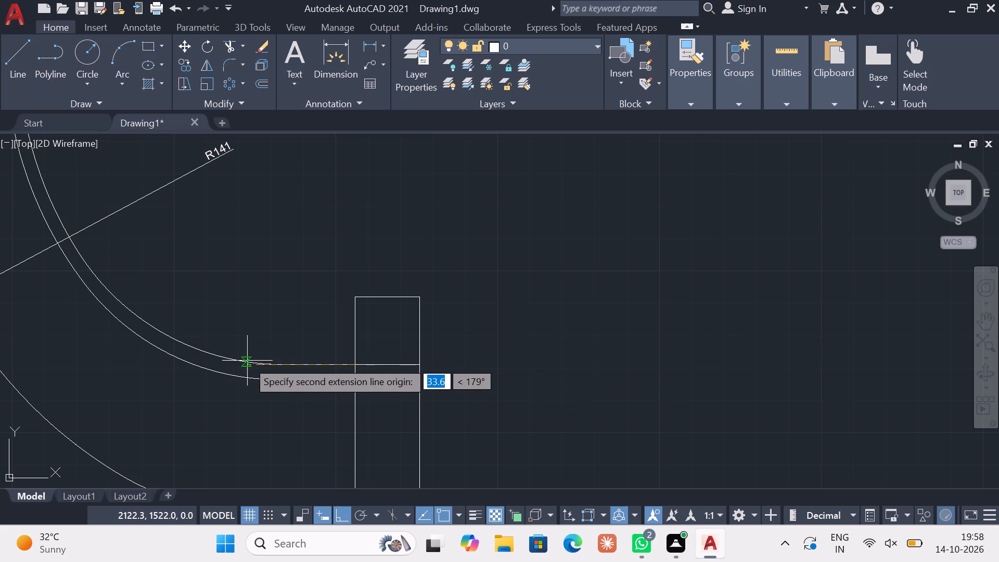
{"action": "left_click", "coordinate": [279, 364]}
{"action": "left_click", "coordinate": [278, 265]}
{"action": "key", "text": "Escape"}
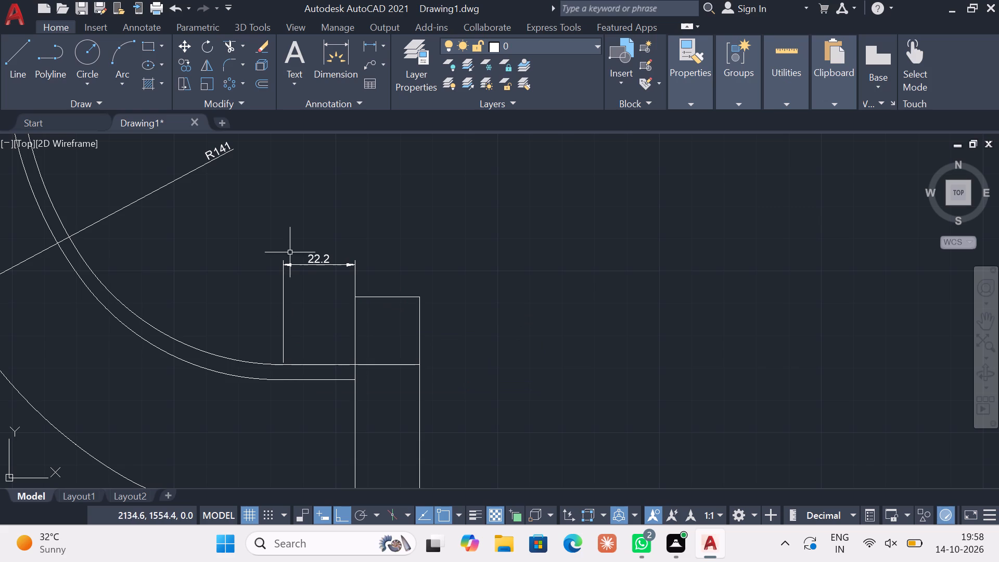
{"action": "key", "text": "Escape"}
Draw a separate horizontal line 50 long in the empty space between the elbow and the flange view.
{"action": "left_click", "coordinate": [20, 75]}
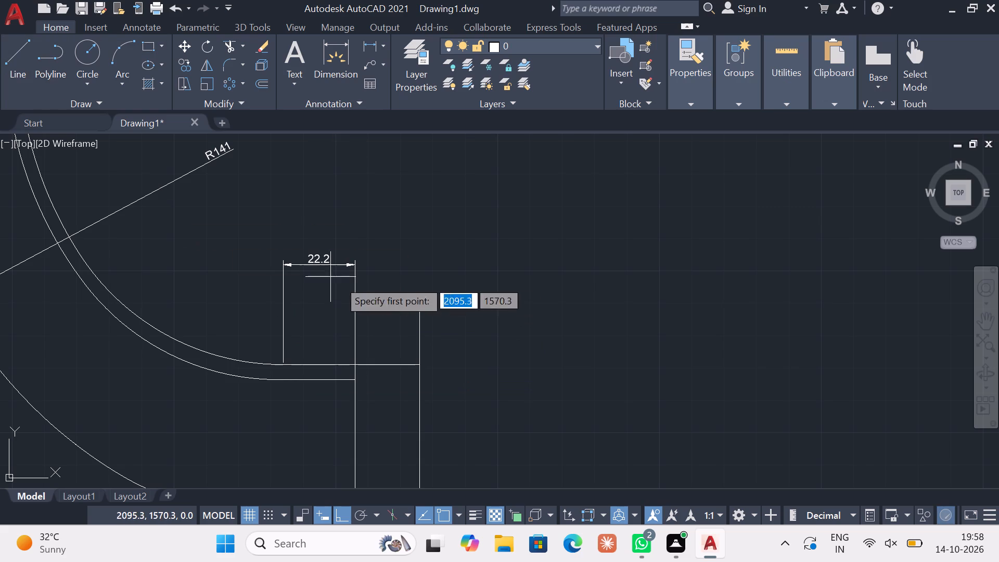
{"action": "left_click", "coordinate": [590, 238]}
{"action": "type", "text": "50"}
{"action": "key", "text": "Return"}
{"action": "key", "text": "Escape"}
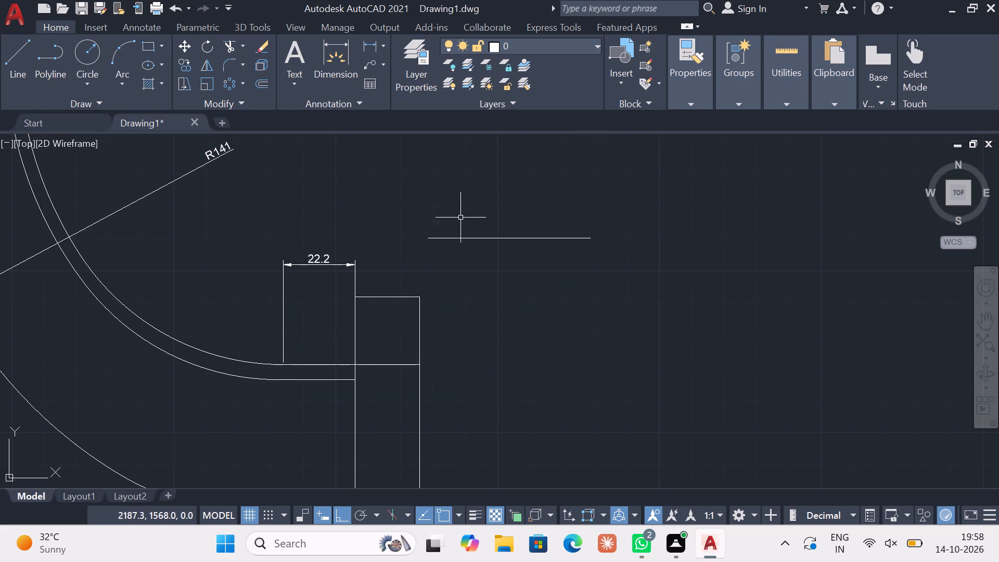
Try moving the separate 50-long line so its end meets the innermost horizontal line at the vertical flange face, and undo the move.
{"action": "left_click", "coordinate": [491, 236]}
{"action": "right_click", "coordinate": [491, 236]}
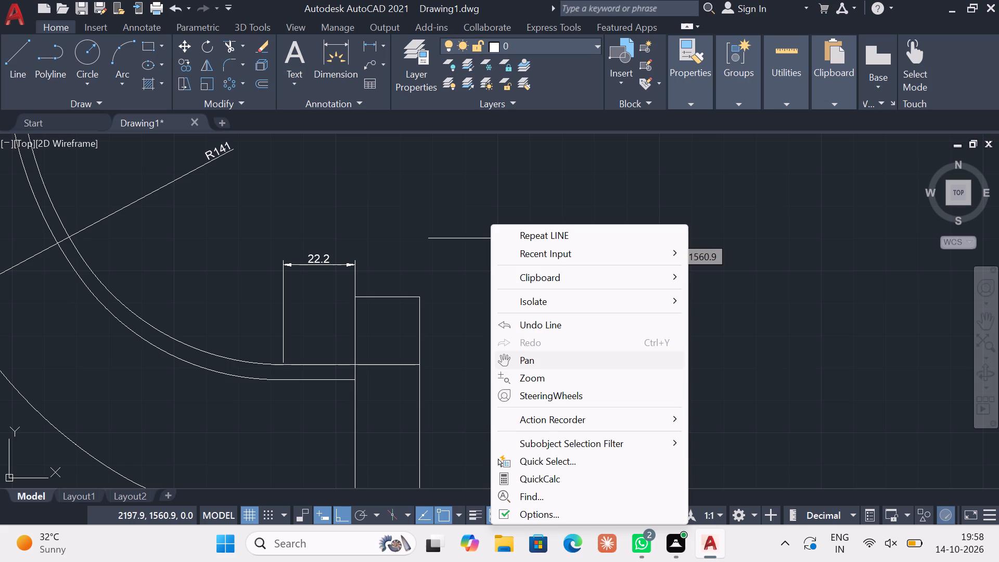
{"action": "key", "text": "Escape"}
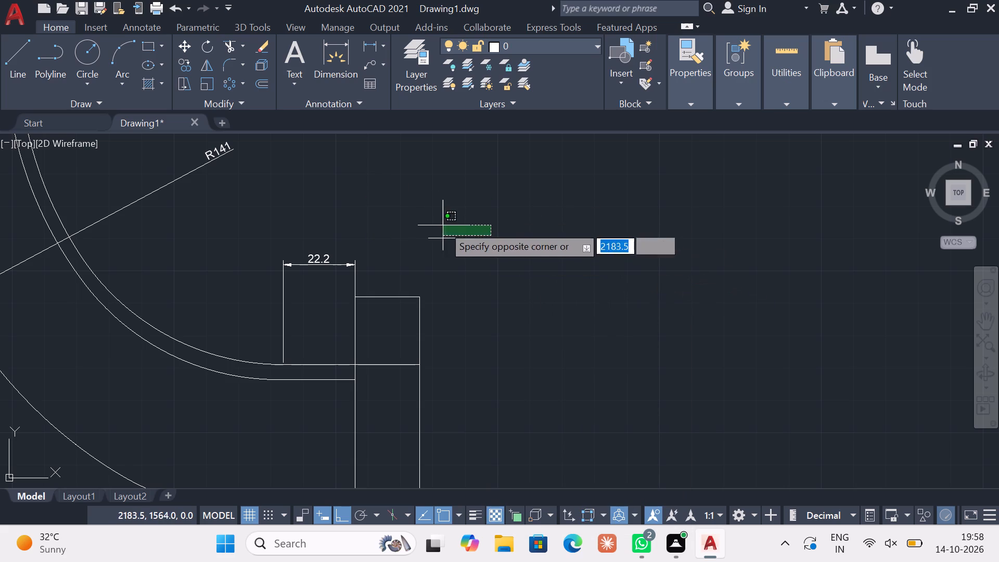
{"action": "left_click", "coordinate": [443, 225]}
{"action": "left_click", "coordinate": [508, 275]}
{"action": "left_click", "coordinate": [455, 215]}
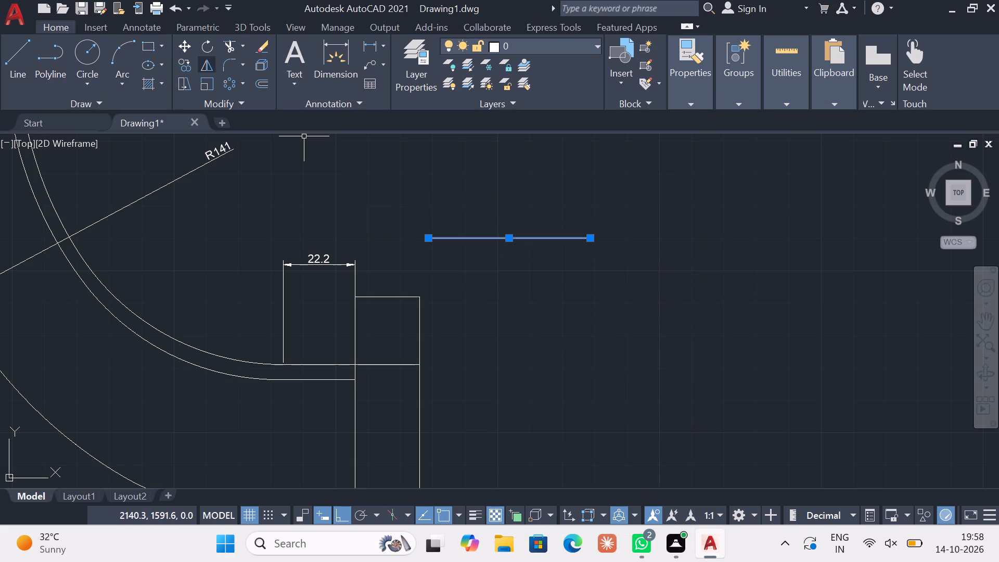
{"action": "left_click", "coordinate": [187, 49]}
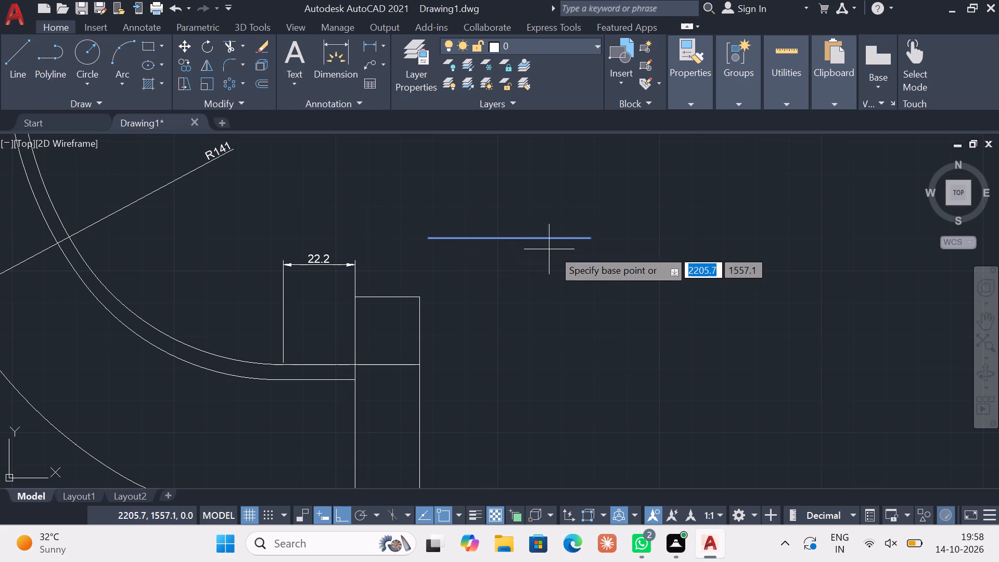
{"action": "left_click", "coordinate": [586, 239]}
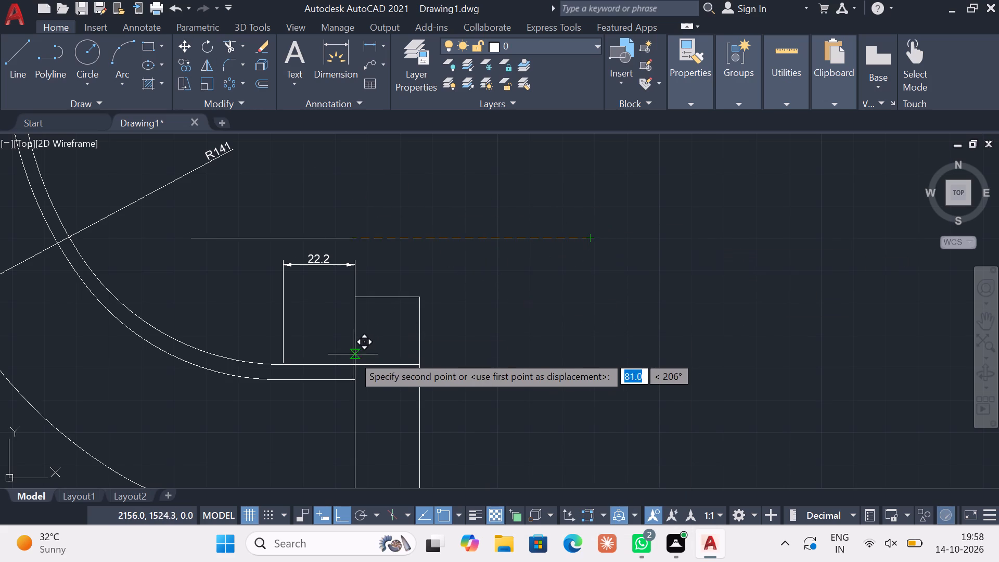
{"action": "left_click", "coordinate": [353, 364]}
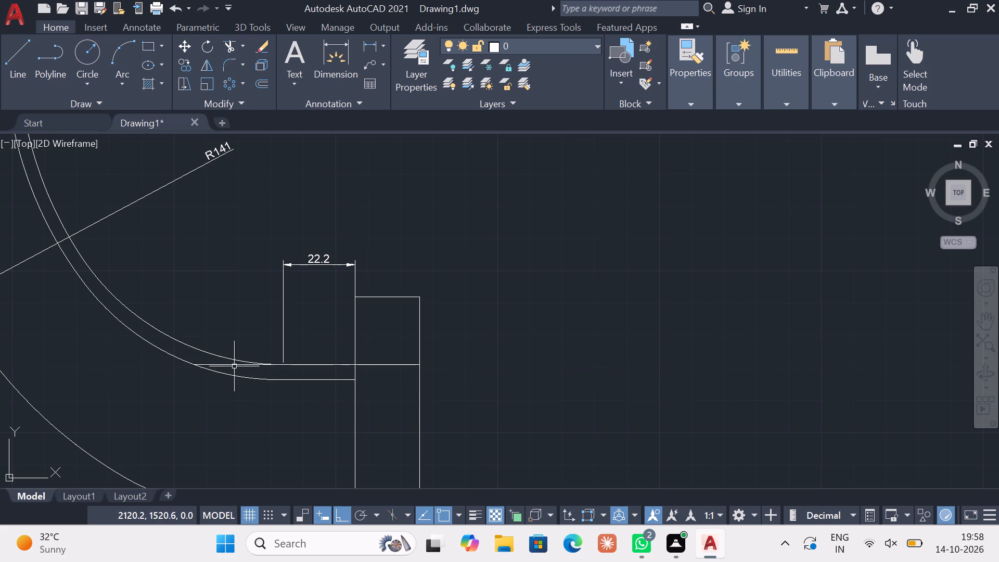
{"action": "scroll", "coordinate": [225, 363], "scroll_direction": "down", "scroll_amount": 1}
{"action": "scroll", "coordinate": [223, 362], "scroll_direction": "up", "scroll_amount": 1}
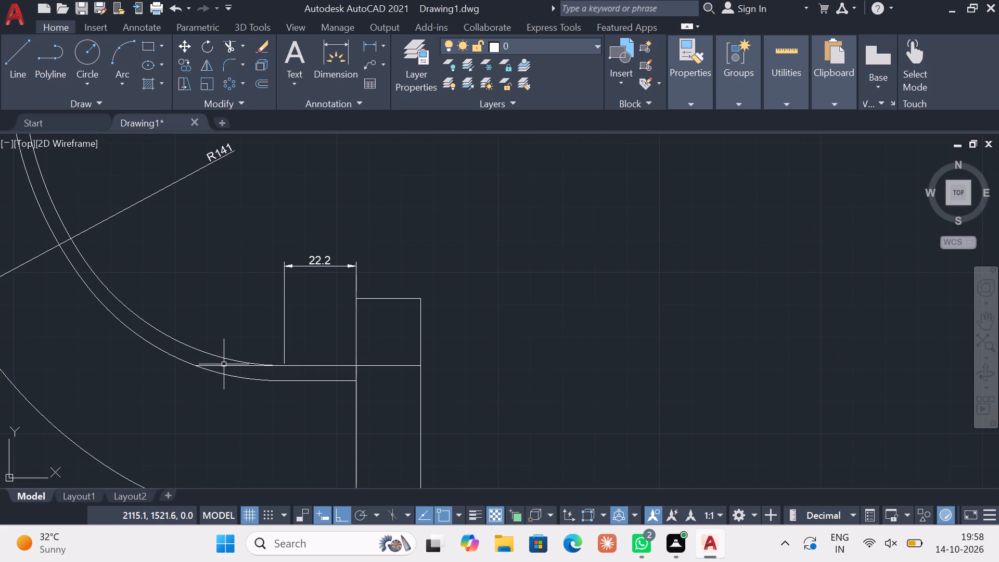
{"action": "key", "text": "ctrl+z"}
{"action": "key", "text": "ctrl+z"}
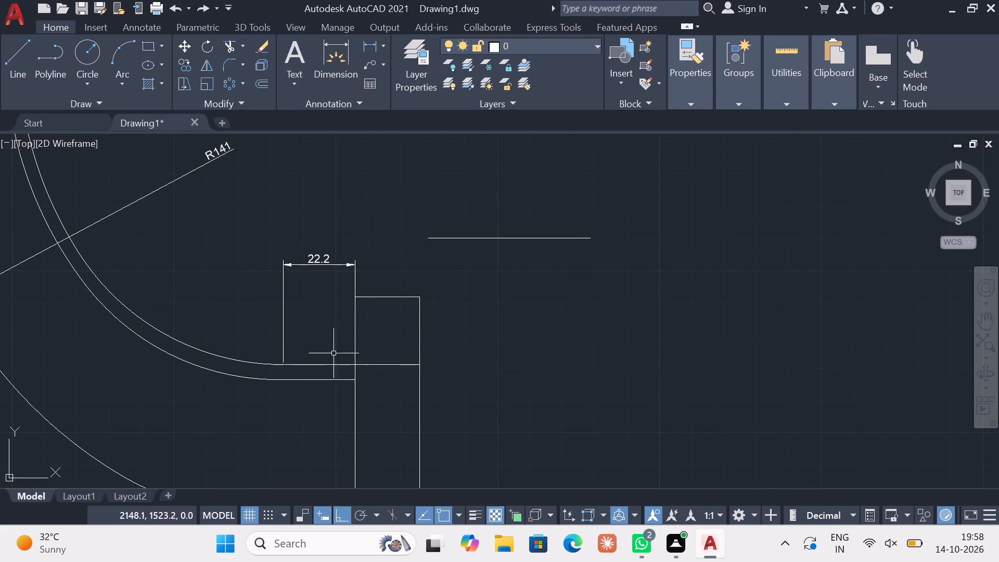
Delete the separate horizontal line between the elbow and the flange view.
{"action": "left_click", "coordinate": [487, 273]}
{"action": "left_click", "coordinate": [464, 217]}
{"action": "key", "text": "Delete"}
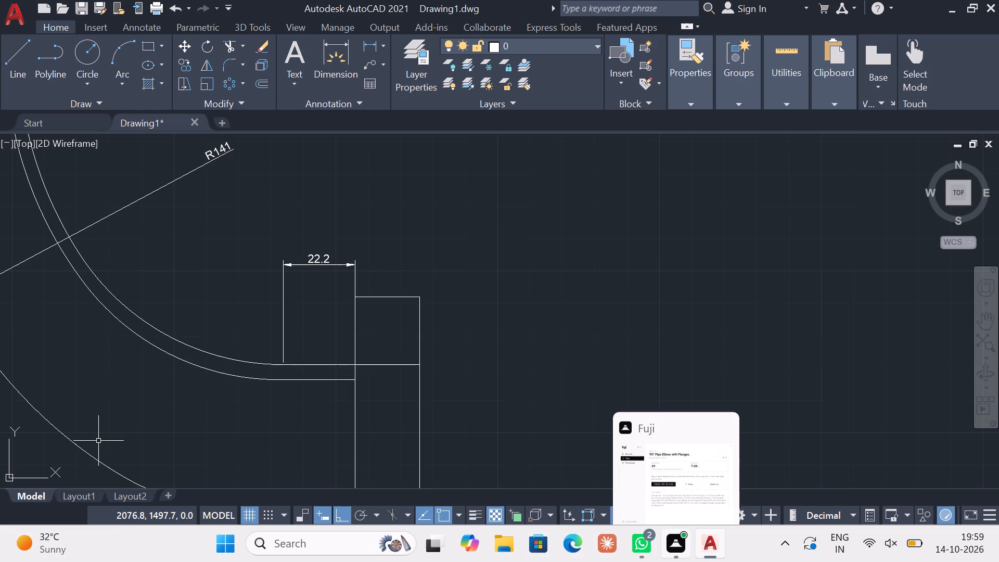
{"action": "key", "text": "Escape"}
{"action": "key", "text": "Escape"}
{"action": "key", "text": "Escape"}
{"action": "key", "text": "Escape"}
{"action": "key", "text": "Escape"}
{"action": "key", "text": "Escape"}
{"action": "key", "text": "Escape"}
{"action": "key", "text": "Escape"}
{"action": "key", "text": "Escape"}
{"action": "key", "text": "Escape"}
{"action": "key", "text": "Escape"}
{"action": "key", "text": "Escape"}
{"action": "key", "text": "Escape"}
{"action": "key", "text": "Escape"}
{"action": "key", "text": "Escape"}
{"action": "key", "text": "Escape"}
{"action": "key", "text": "Escape"}
{"action": "key", "text": "Escape"}
{"action": "key", "text": "Escape"}
{"action": "key", "text": "Escape"}
{"action": "key", "text": "Escape"}
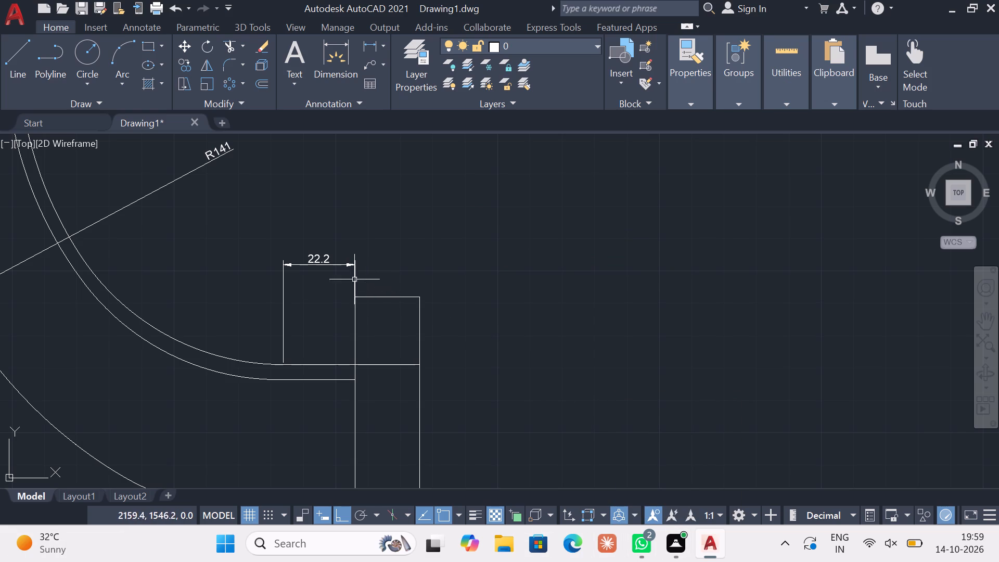
Override the text of the straight-length dimension above the elbow's lower pipe end with 50.
{"action": "scroll", "coordinate": [318, 256], "scroll_direction": "up", "scroll_amount": 1}
{"action": "double_click", "coordinate": [316, 256]}
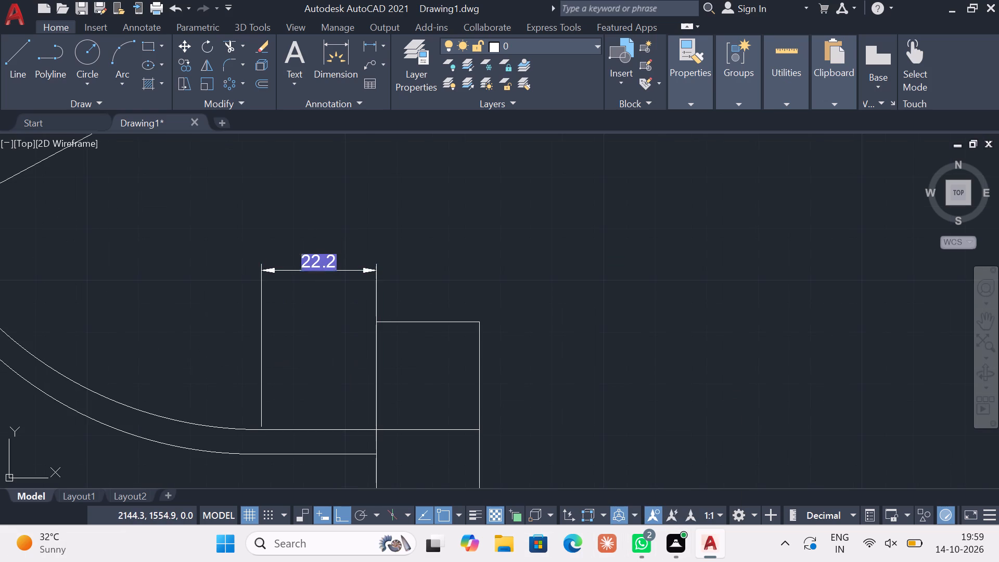
{"action": "left_click", "coordinate": [318, 260]}
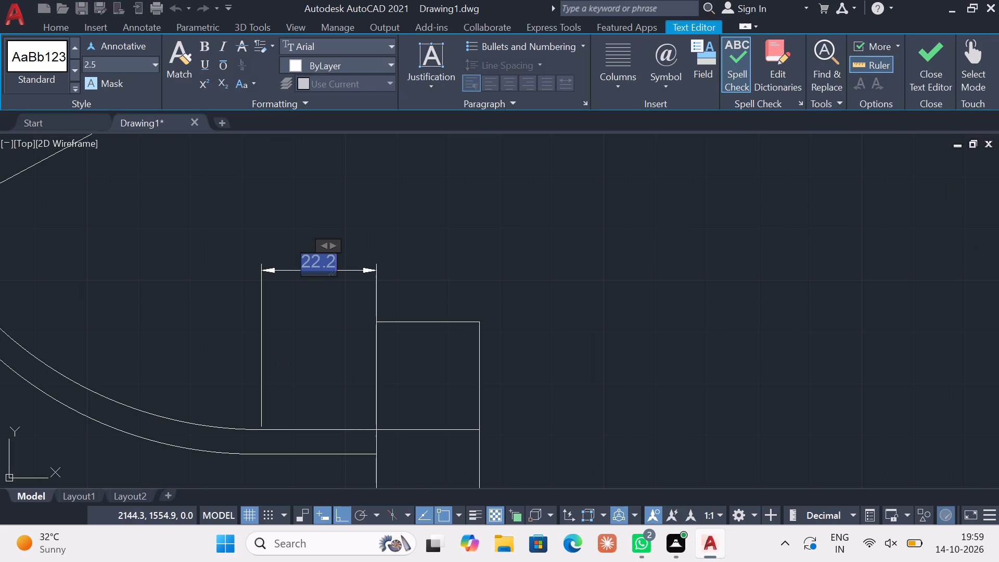
{"action": "type", "text": "50"}
{"action": "left_click", "coordinate": [470, 227]}
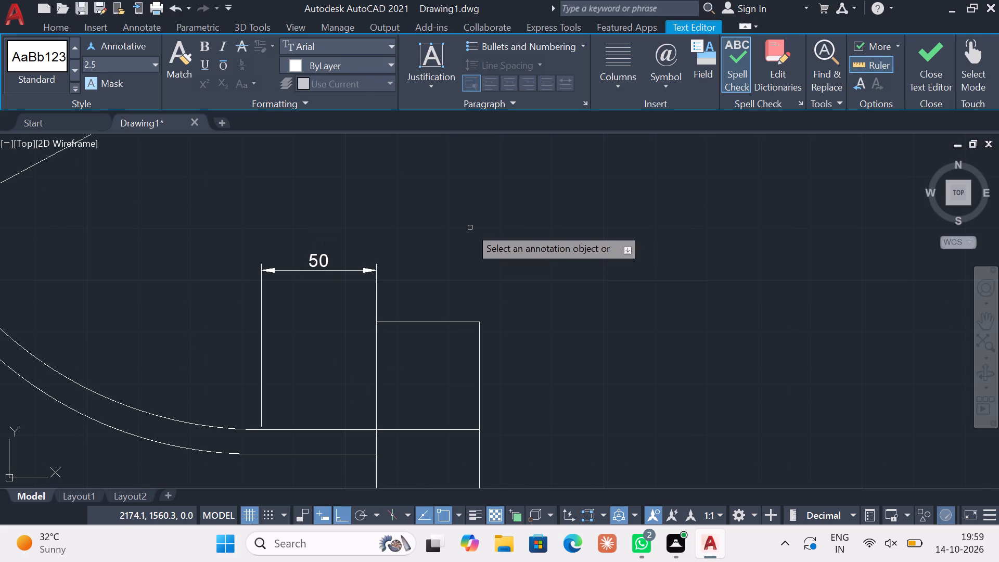
{"action": "key", "text": "Escape"}
{"action": "key", "text": "Escape"}
{"action": "key", "text": "Escape"}
{"action": "key", "text": "Escape"}
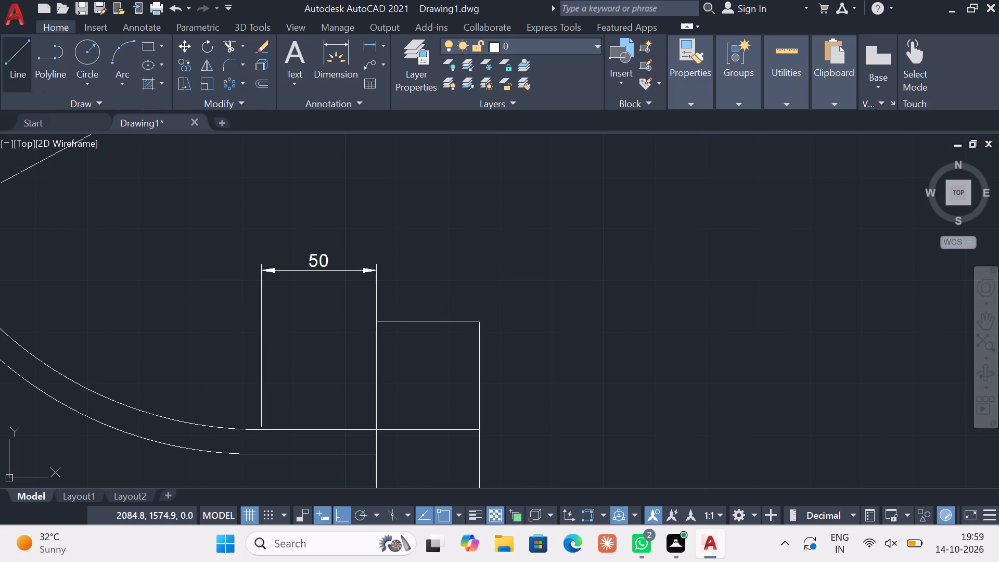
Dimension the thickness of the vertical flange across its top edge.
{"action": "scroll", "coordinate": [328, 180], "scroll_direction": "down", "scroll_amount": 2}
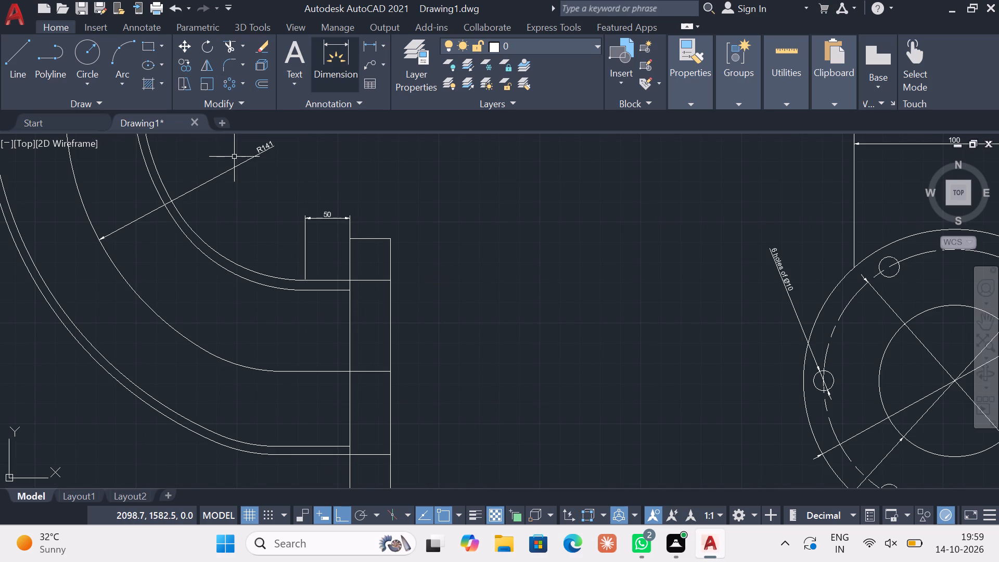
{"action": "left_click", "coordinate": [350, 67]}
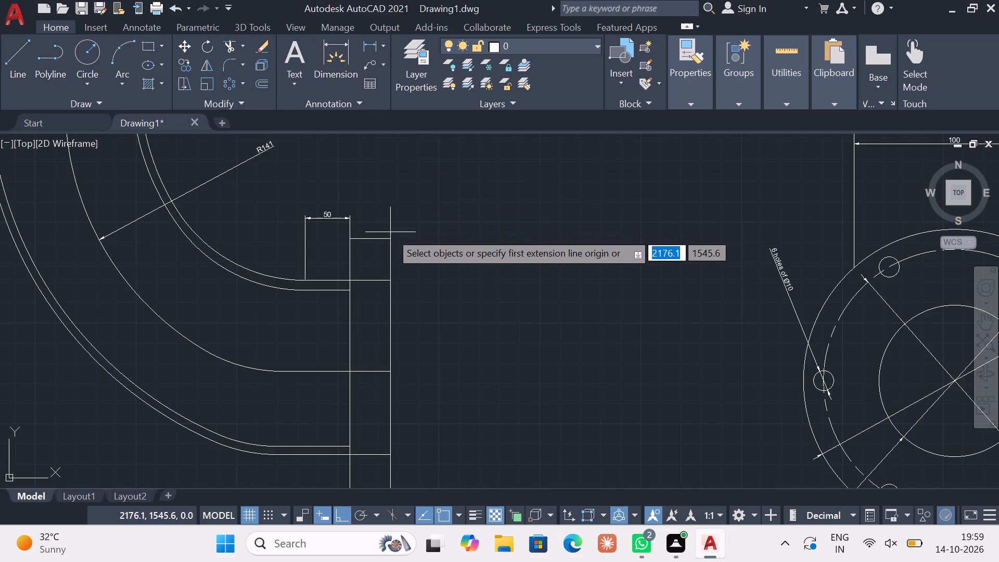
{"action": "left_click", "coordinate": [390, 237]}
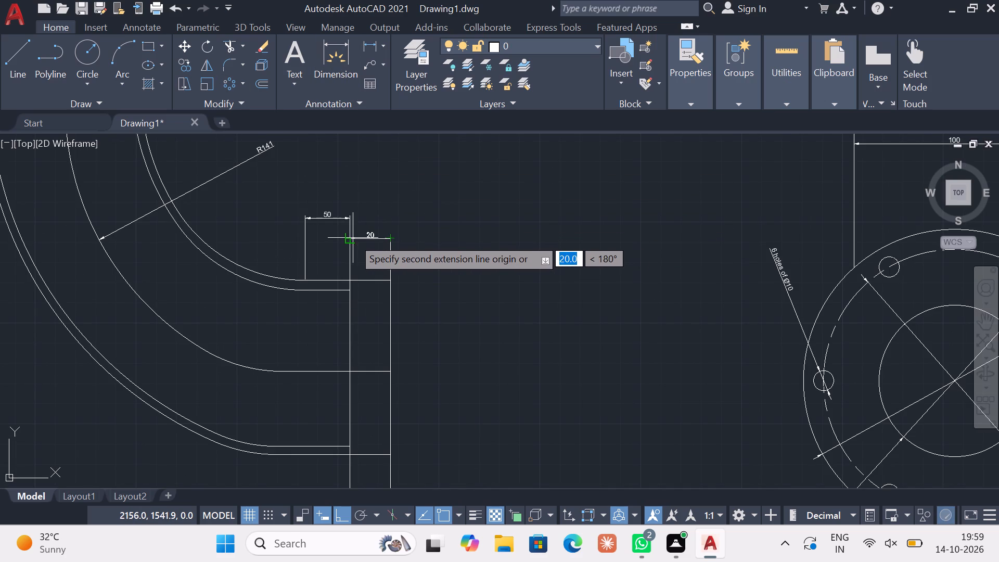
{"action": "left_click", "coordinate": [353, 238]}
{"action": "left_click", "coordinate": [352, 197]}
{"action": "key", "text": "Escape"}
Re-fillet the elbow's outermost bend arc into its lower horizontal line using the preset radius, and delete the leftover old fillet arc.
{"action": "scroll", "coordinate": [434, 284], "scroll_direction": "down", "scroll_amount": 3}
{"action": "middle_click_drag", "start_coordinate": [445, 295], "coordinate": [322, 295]}
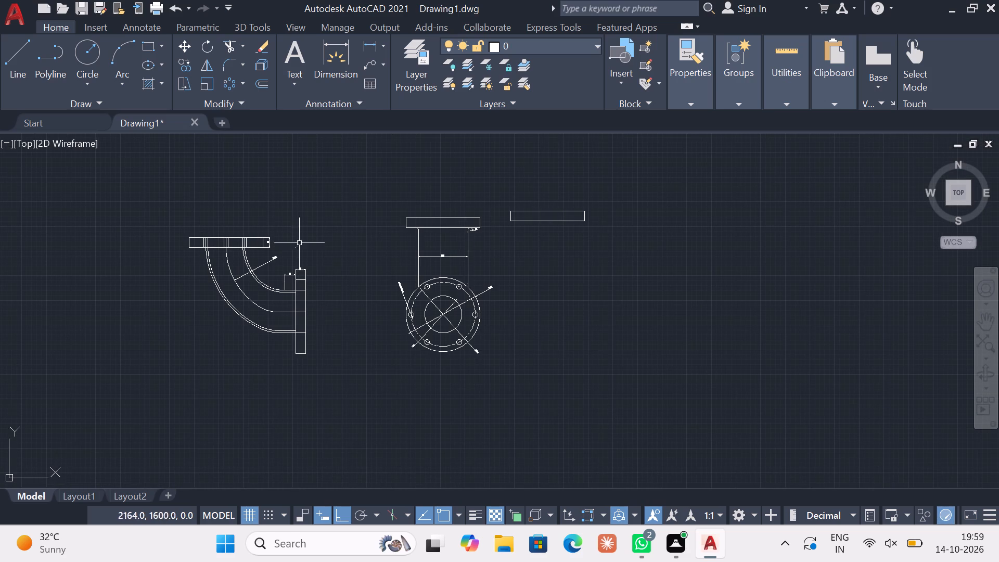
{"action": "left_click", "coordinate": [246, 67]}
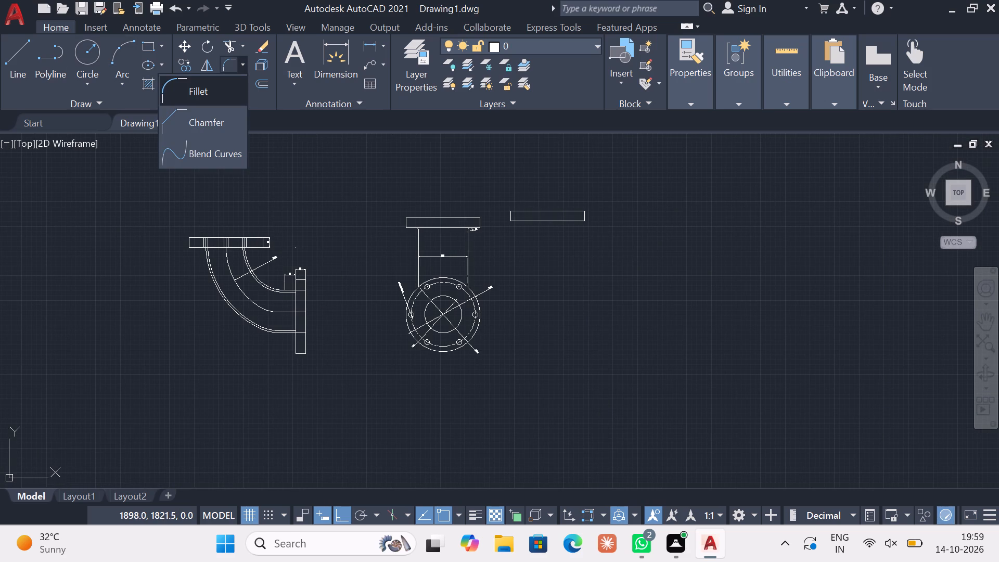
{"action": "left_click", "coordinate": [190, 87]}
{"action": "middle_click", "coordinate": [277, 232]}
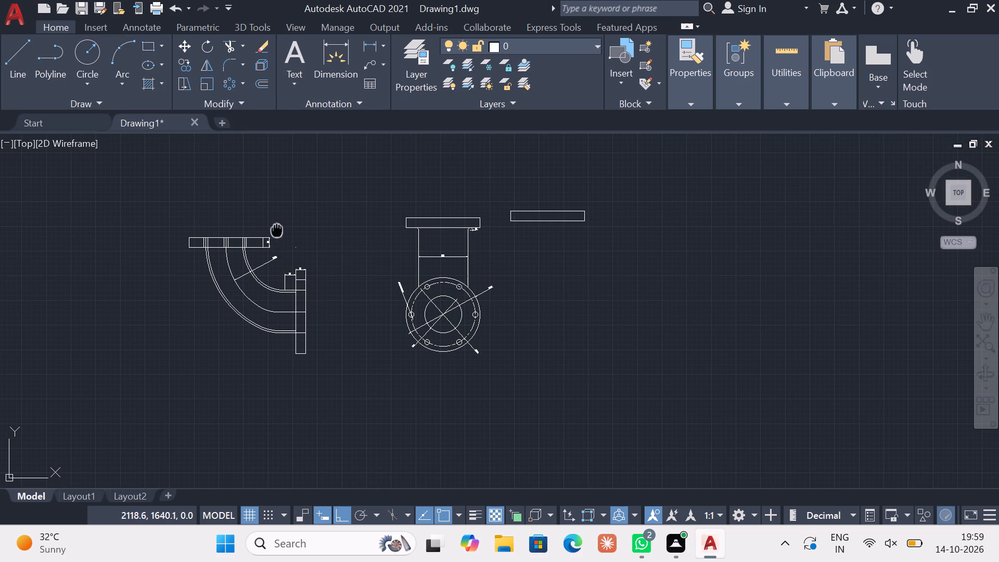
{"action": "scroll", "coordinate": [283, 324], "scroll_direction": "up", "scroll_amount": 4}
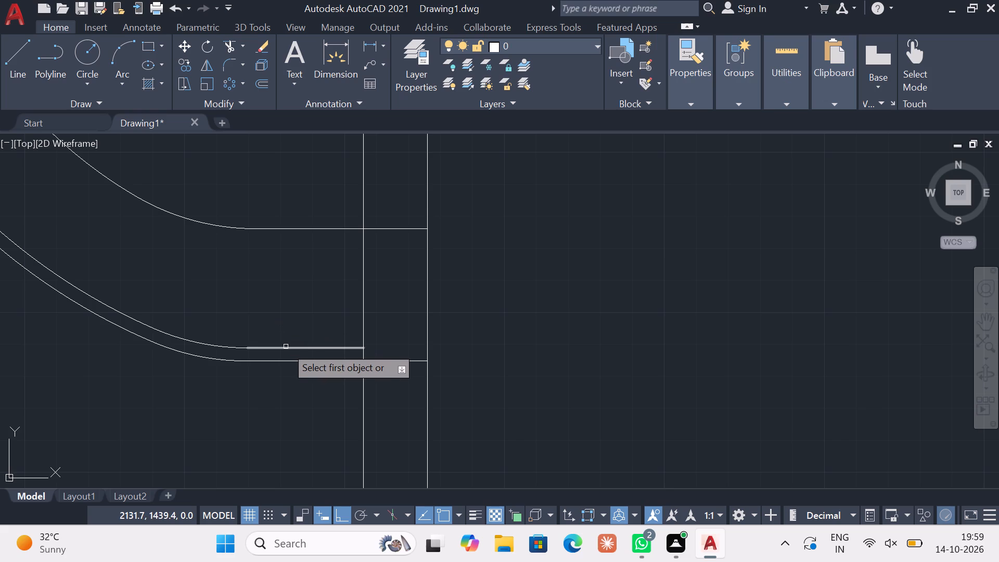
{"action": "key", "text": "r"}
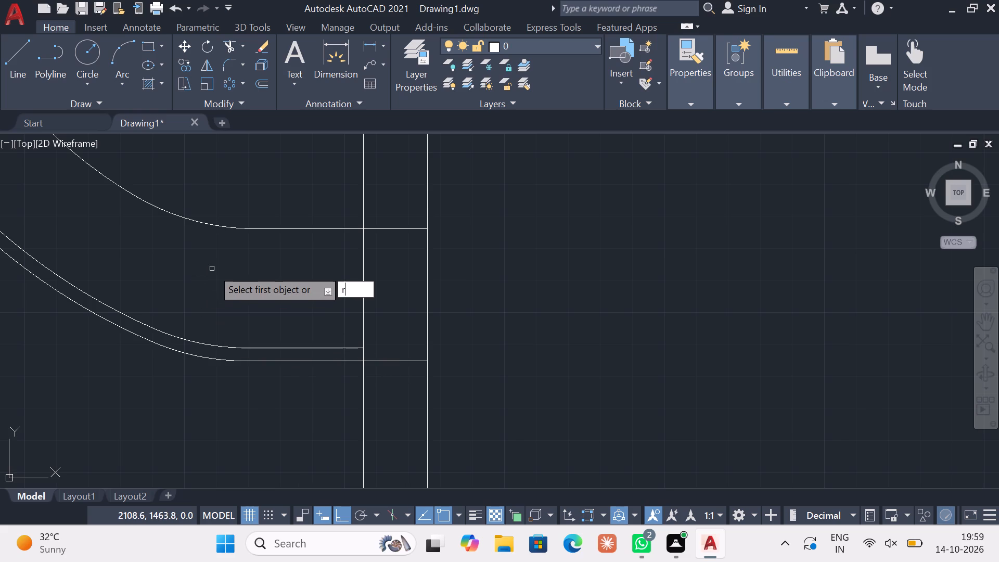
{"action": "key", "text": "Return"}
{"action": "key", "text": "Return"}
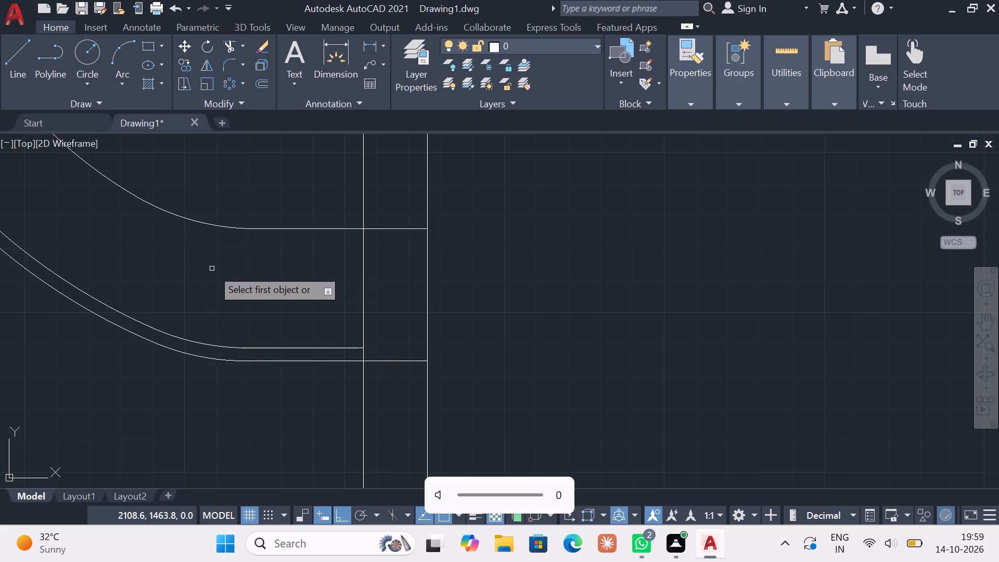
{"action": "left_click", "coordinate": [140, 337]}
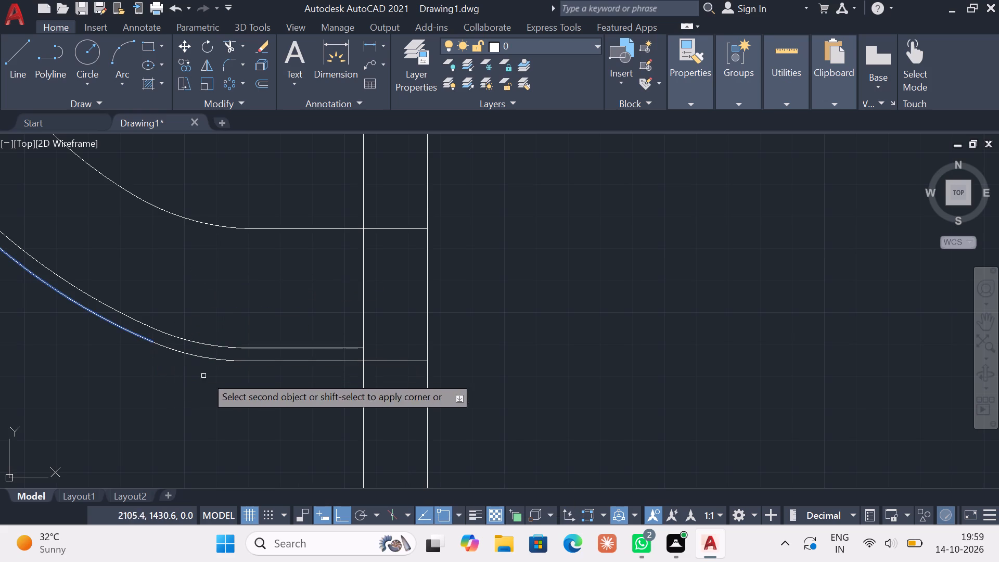
{"action": "left_click", "coordinate": [269, 363]}
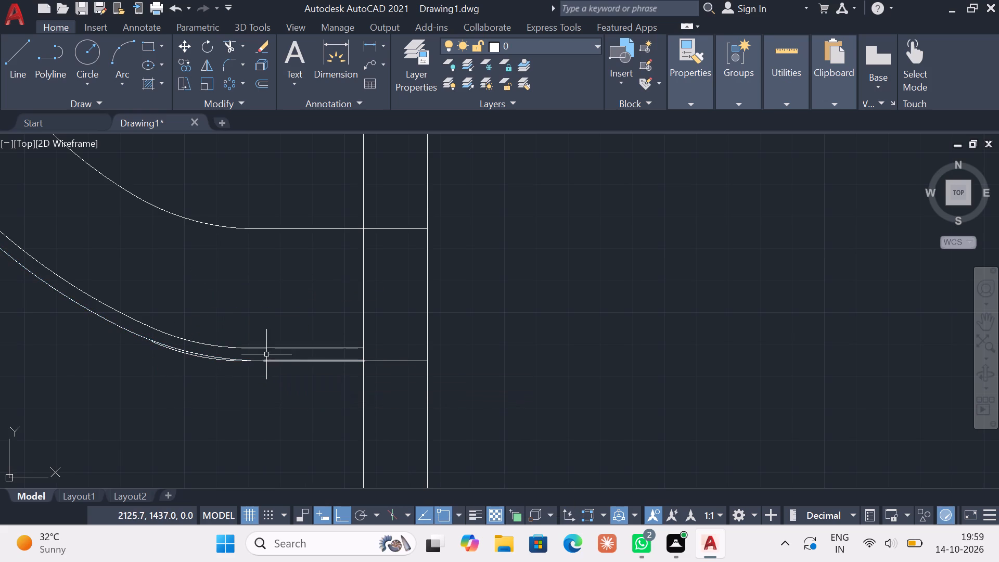
{"action": "scroll", "coordinate": [152, 370], "scroll_direction": "up", "scroll_amount": 2}
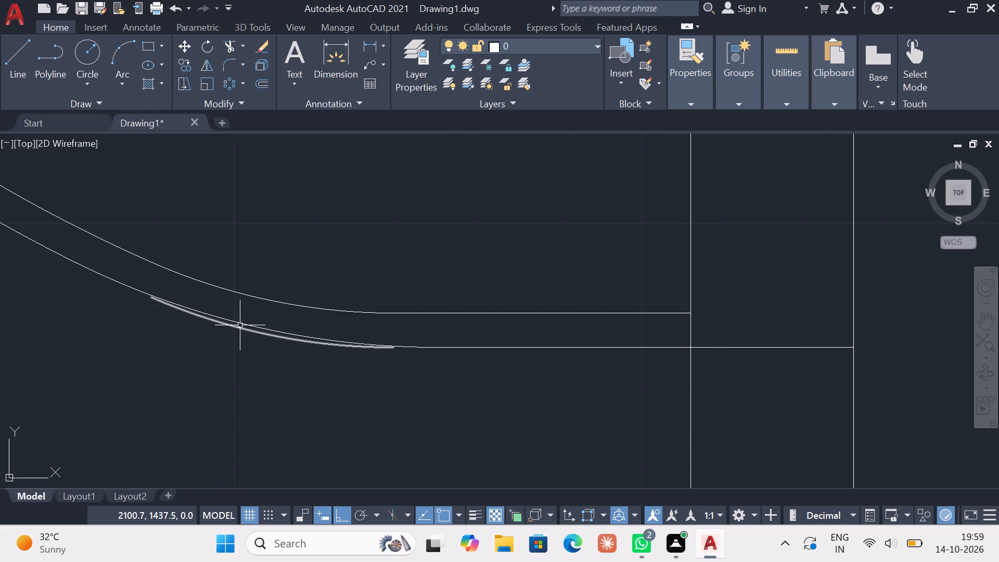
{"action": "left_click", "coordinate": [240, 331]}
{"action": "key", "text": "Delete"}
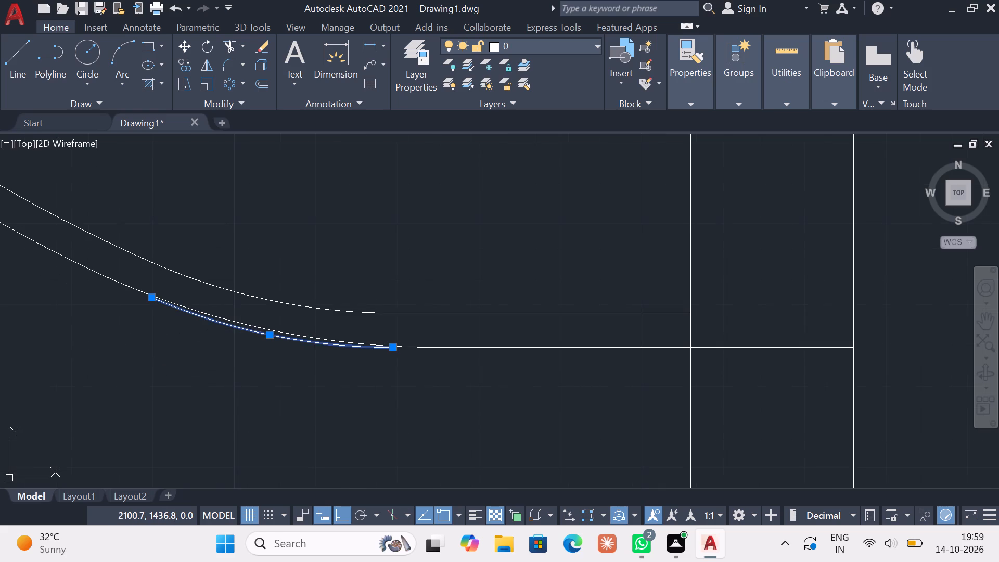
{"action": "key", "text": "Escape"}
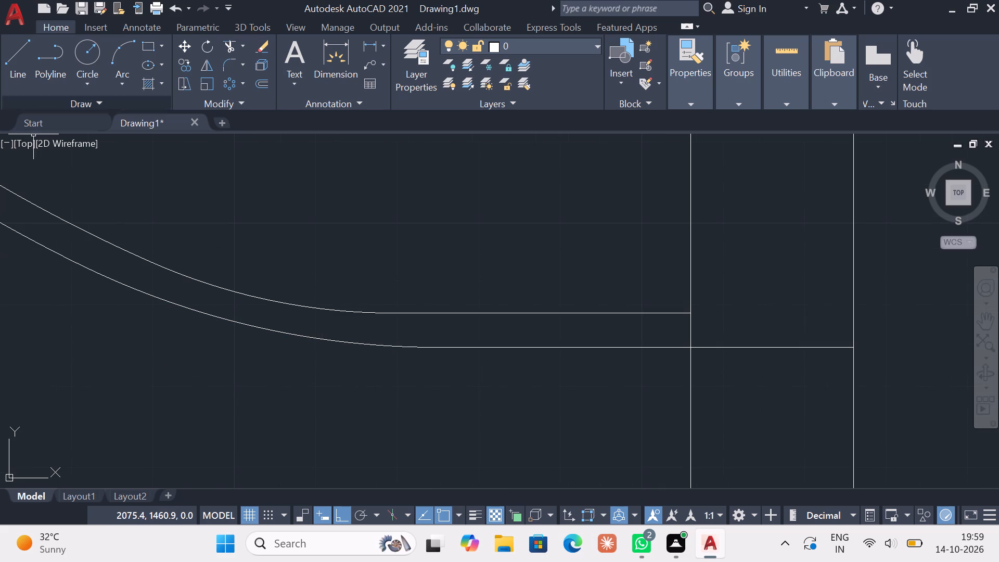
Re-fillet the inner arc of the elbow's outer wall into its horizontal line, and delete the leftover old fillet arc.
{"action": "left_click", "coordinate": [232, 61]}
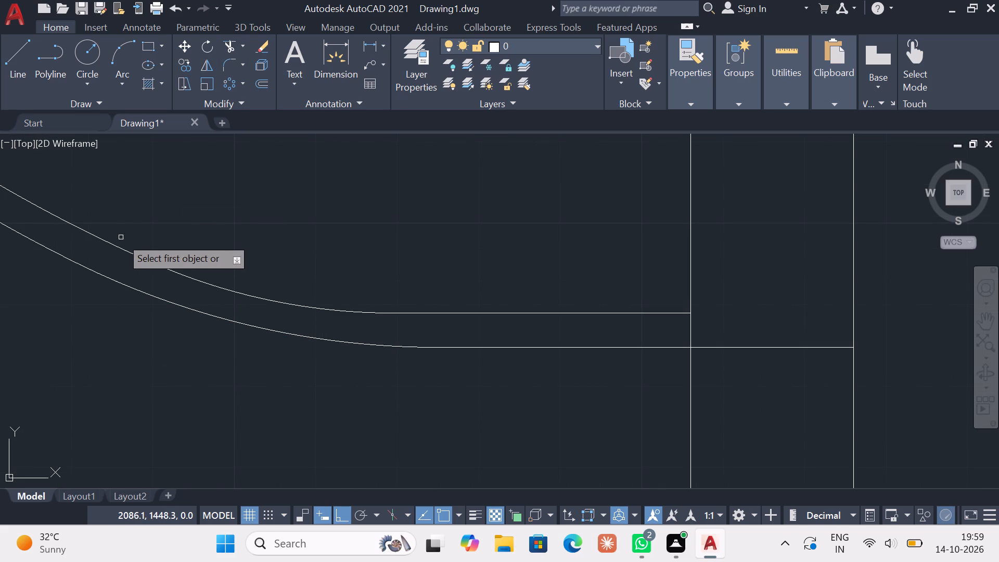
{"action": "left_click", "coordinate": [120, 246]}
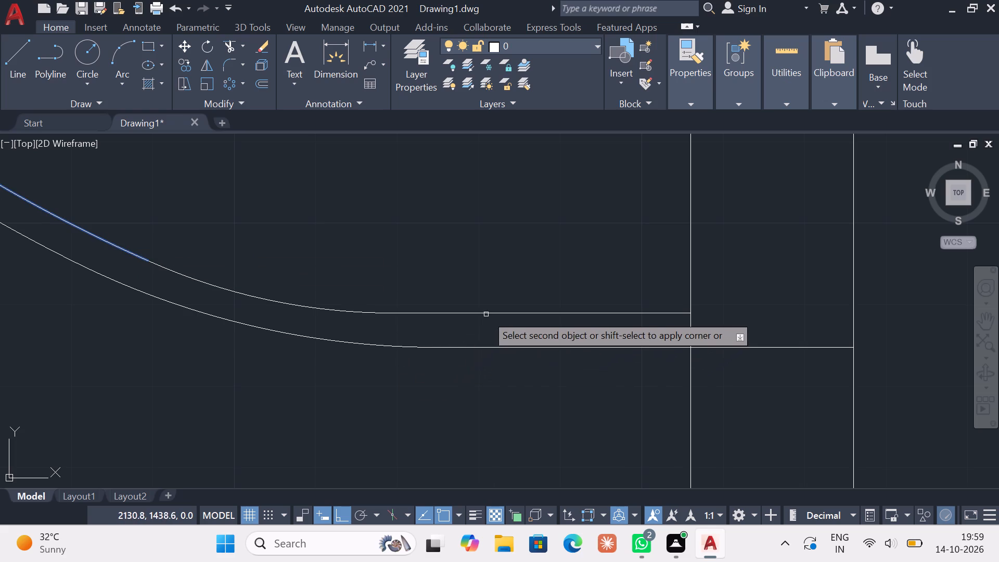
{"action": "left_click", "coordinate": [487, 313]}
{"action": "key", "text": "Escape"}
{"action": "scroll", "coordinate": [348, 317], "scroll_direction": "up", "scroll_amount": 1}
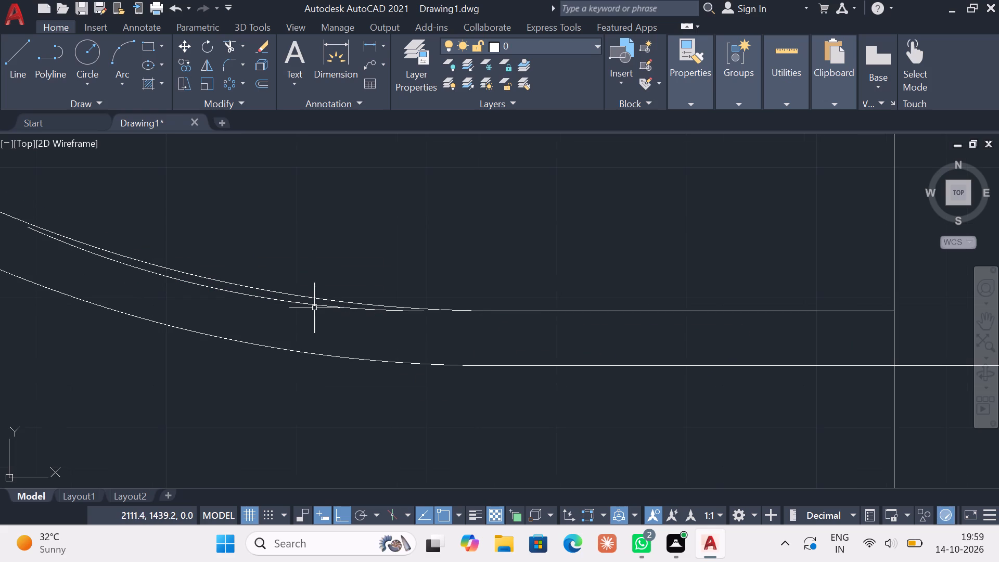
{"action": "left_click", "coordinate": [312, 305]}
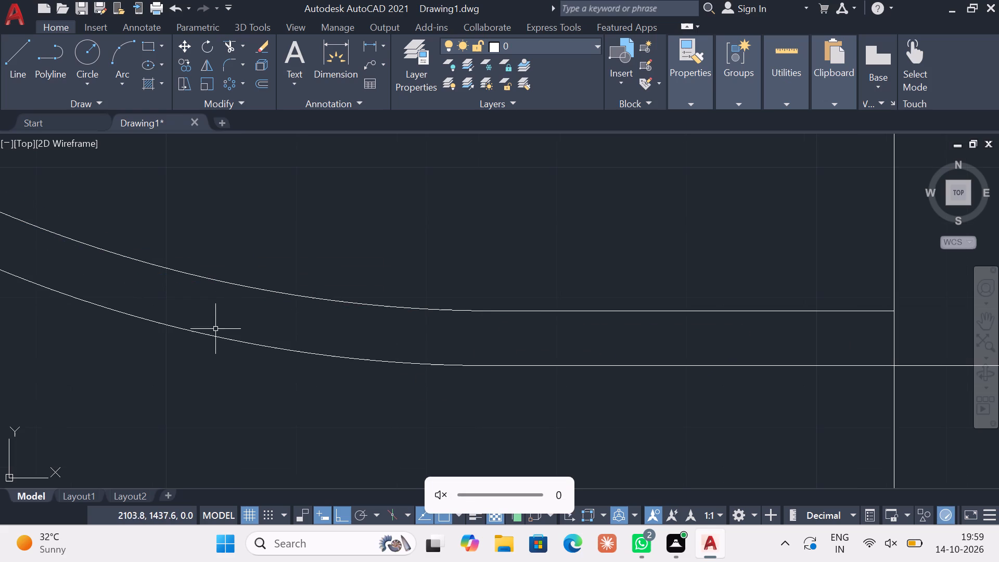
Re-fillet the elbow's centreline arc into its lower horizontal line using the preset radius, and delete the leftover old fillet arc.
{"action": "scroll", "coordinate": [350, 322], "scroll_direction": "down", "scroll_amount": 3}
{"action": "middle_click_drag", "start_coordinate": [350, 322], "coordinate": [343, 430]}
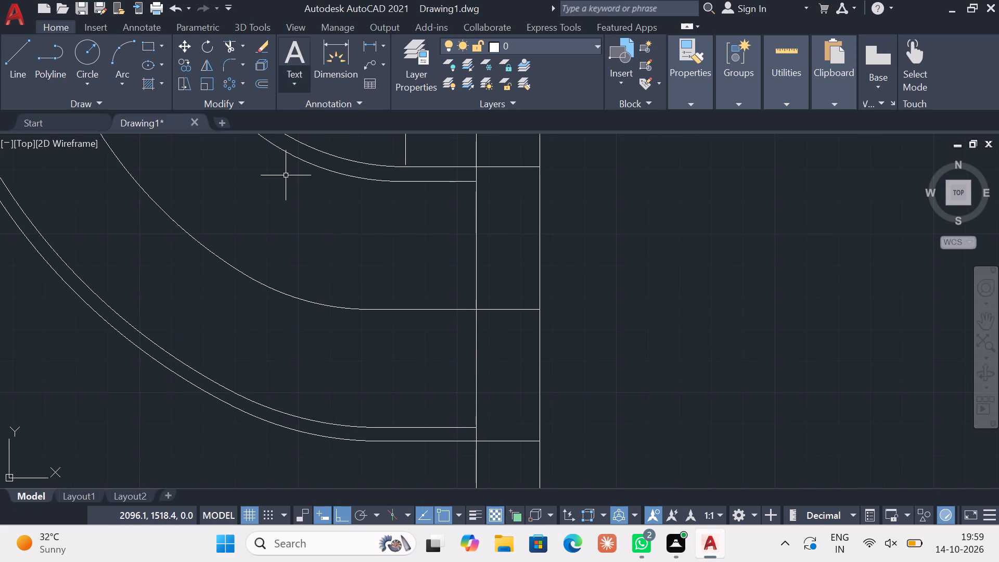
{"action": "left_click", "coordinate": [227, 66]}
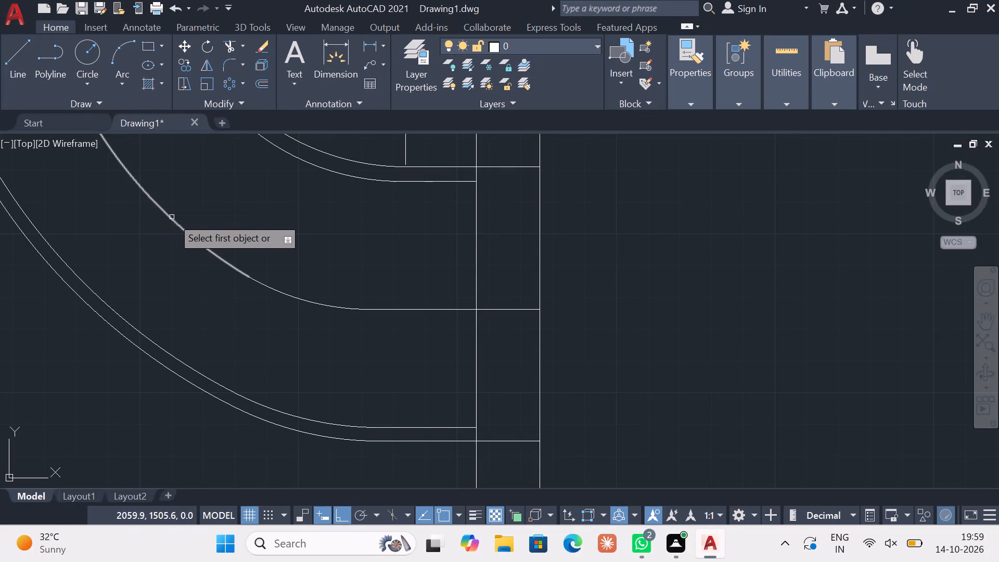
{"action": "left_click", "coordinate": [172, 217]}
{"action": "left_click", "coordinate": [410, 312]}
{"action": "key", "text": "Escape"}
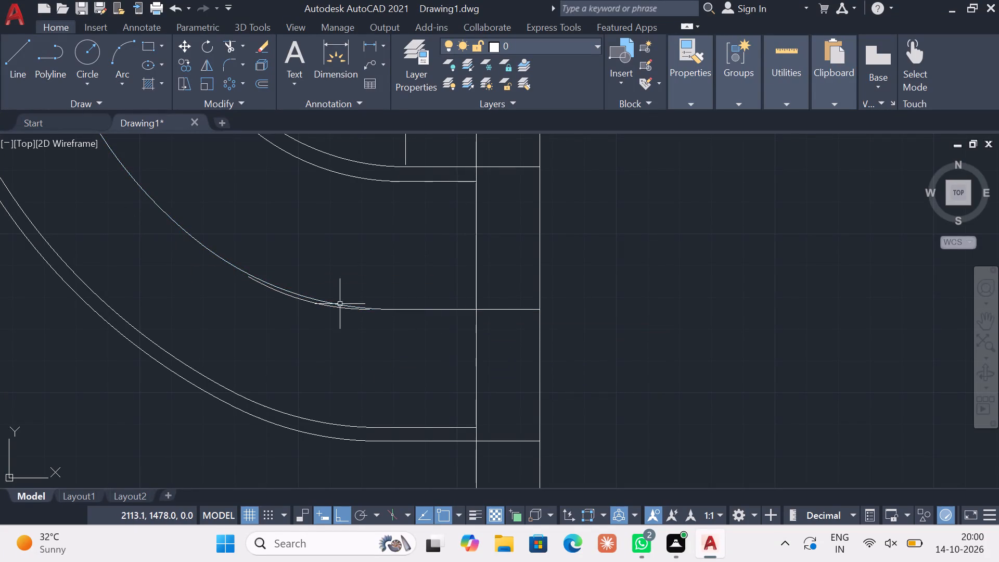
{"action": "scroll", "coordinate": [335, 304], "scroll_direction": "up", "scroll_amount": 2}
{"action": "left_click", "coordinate": [310, 310]}
{"action": "key", "text": "Delete"}
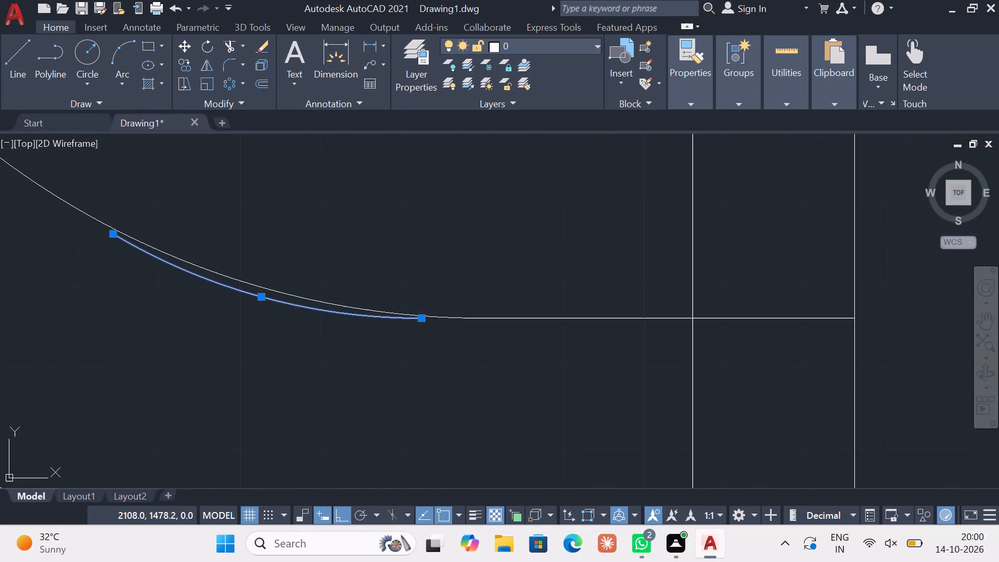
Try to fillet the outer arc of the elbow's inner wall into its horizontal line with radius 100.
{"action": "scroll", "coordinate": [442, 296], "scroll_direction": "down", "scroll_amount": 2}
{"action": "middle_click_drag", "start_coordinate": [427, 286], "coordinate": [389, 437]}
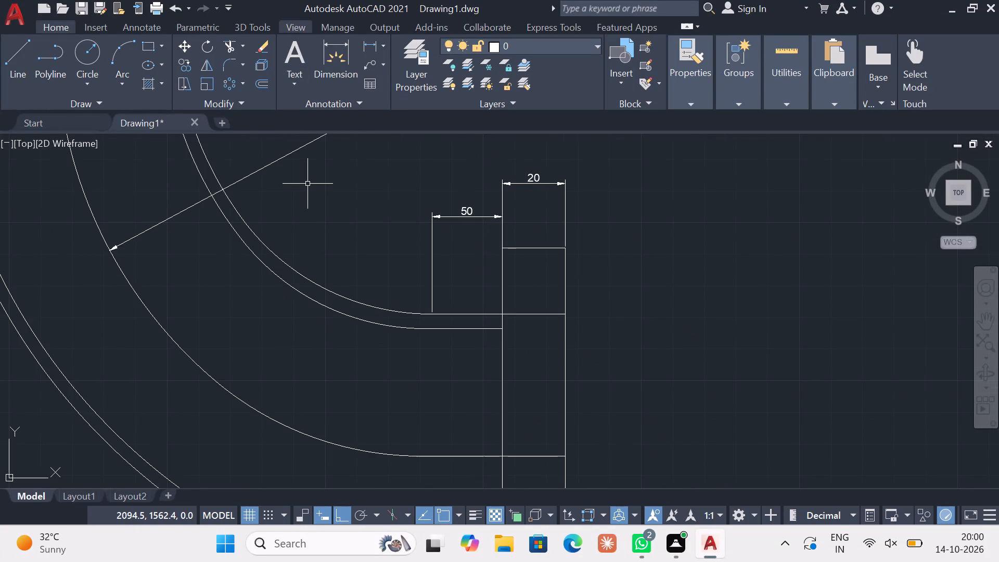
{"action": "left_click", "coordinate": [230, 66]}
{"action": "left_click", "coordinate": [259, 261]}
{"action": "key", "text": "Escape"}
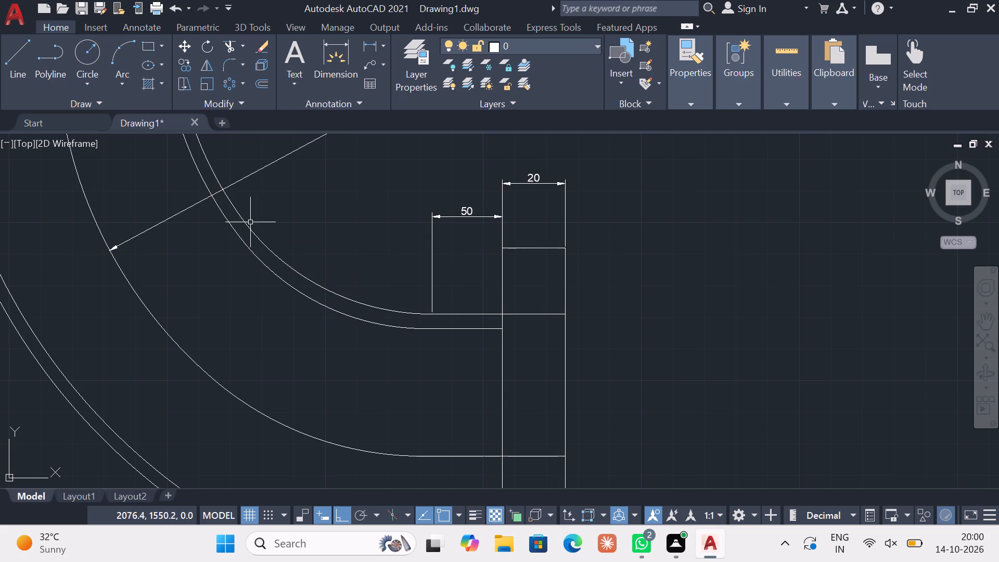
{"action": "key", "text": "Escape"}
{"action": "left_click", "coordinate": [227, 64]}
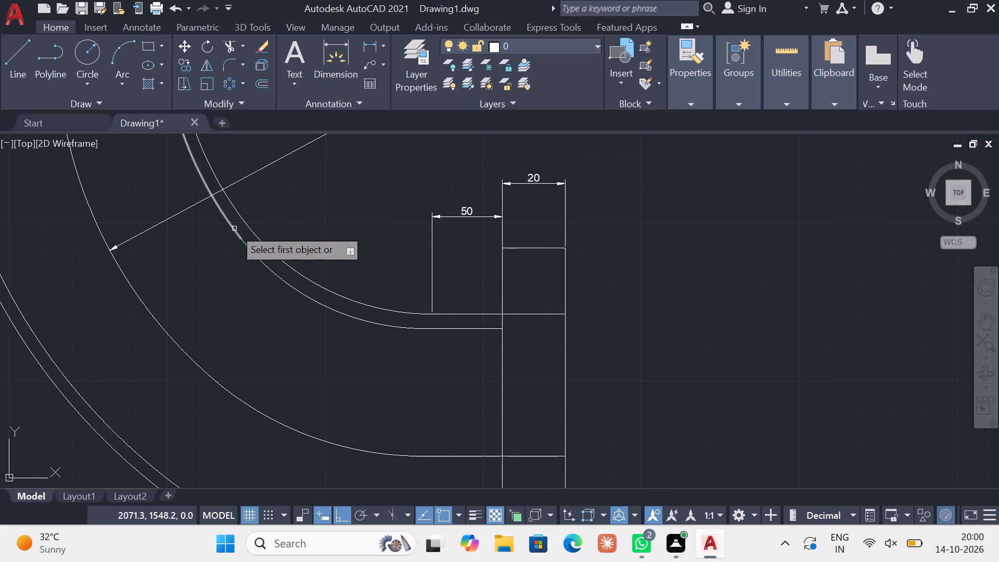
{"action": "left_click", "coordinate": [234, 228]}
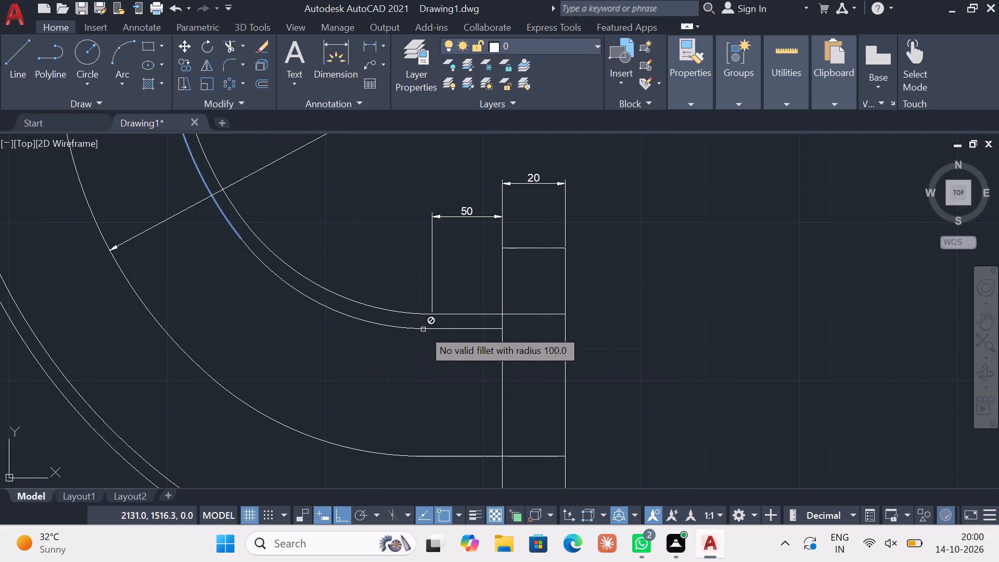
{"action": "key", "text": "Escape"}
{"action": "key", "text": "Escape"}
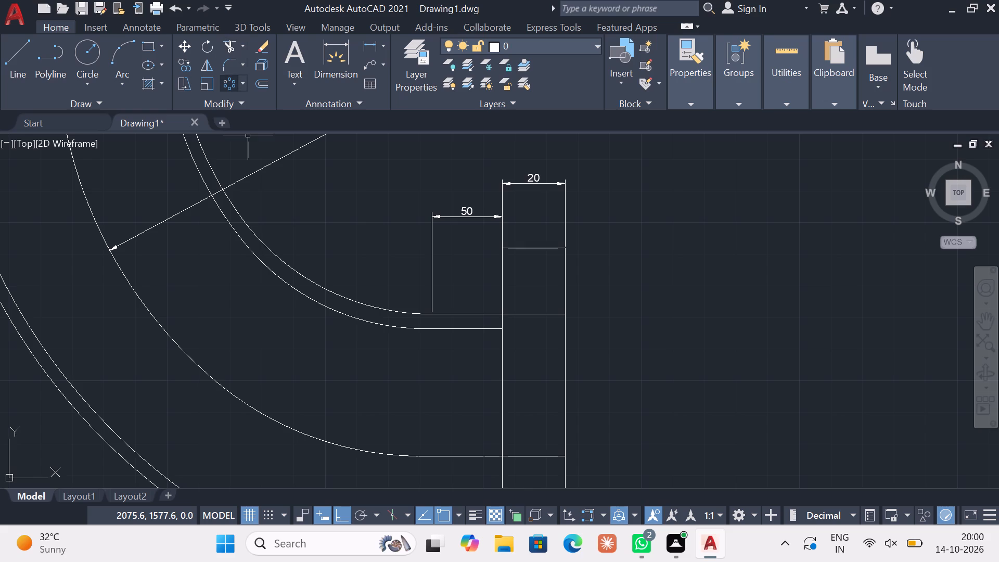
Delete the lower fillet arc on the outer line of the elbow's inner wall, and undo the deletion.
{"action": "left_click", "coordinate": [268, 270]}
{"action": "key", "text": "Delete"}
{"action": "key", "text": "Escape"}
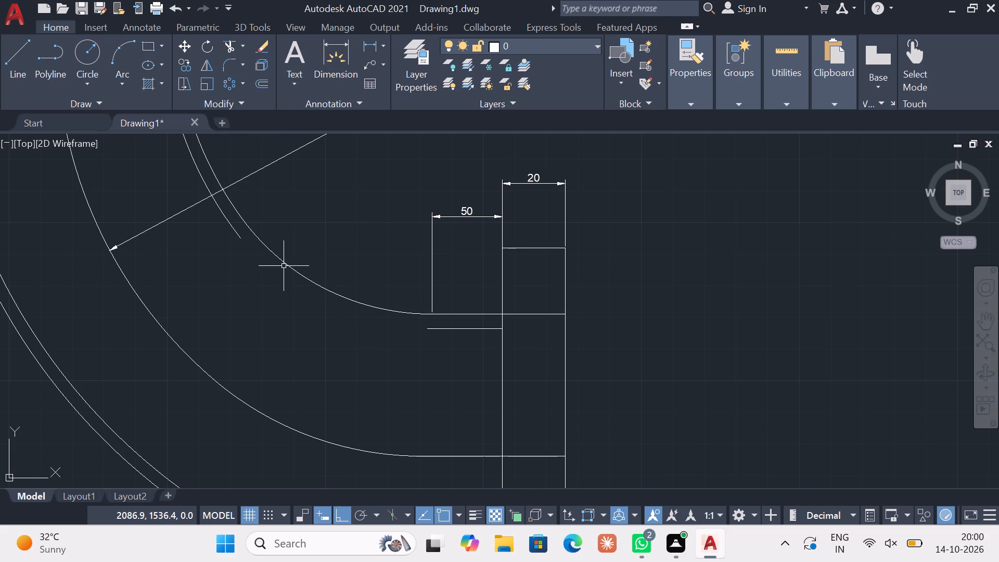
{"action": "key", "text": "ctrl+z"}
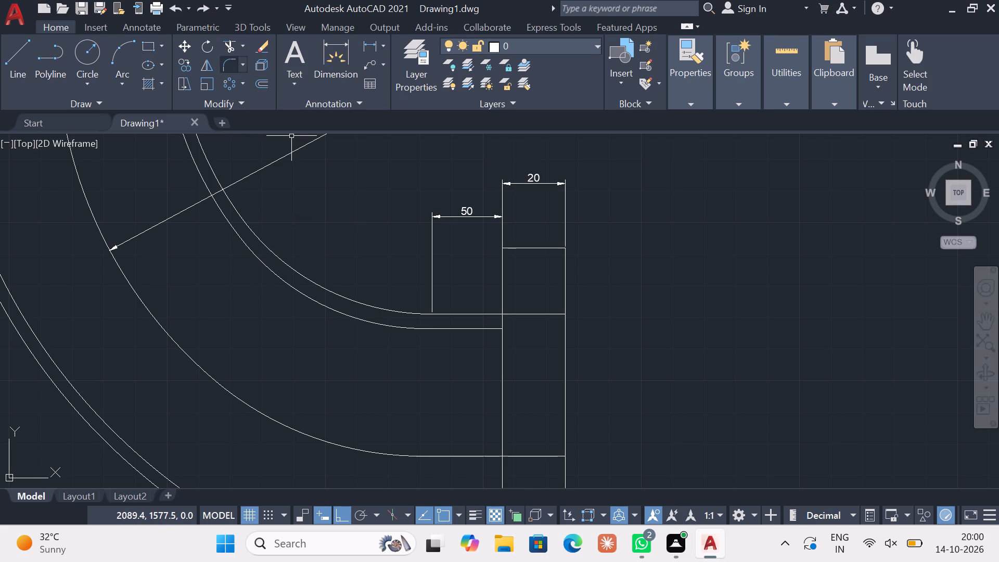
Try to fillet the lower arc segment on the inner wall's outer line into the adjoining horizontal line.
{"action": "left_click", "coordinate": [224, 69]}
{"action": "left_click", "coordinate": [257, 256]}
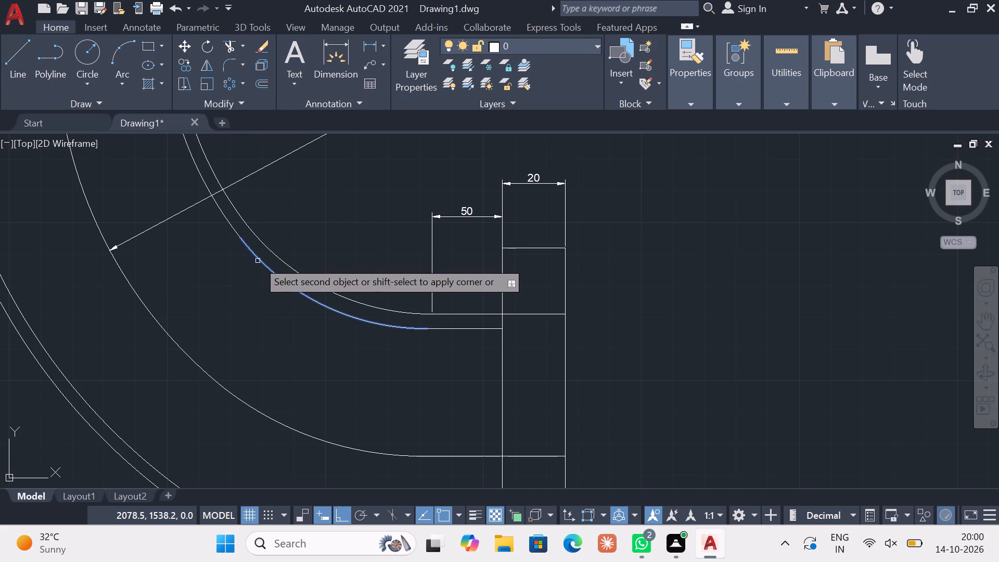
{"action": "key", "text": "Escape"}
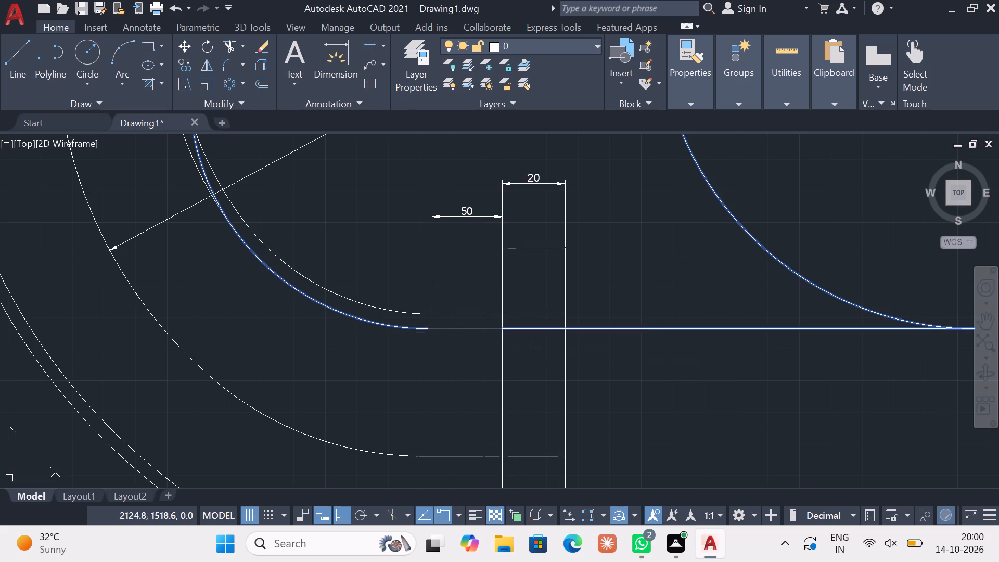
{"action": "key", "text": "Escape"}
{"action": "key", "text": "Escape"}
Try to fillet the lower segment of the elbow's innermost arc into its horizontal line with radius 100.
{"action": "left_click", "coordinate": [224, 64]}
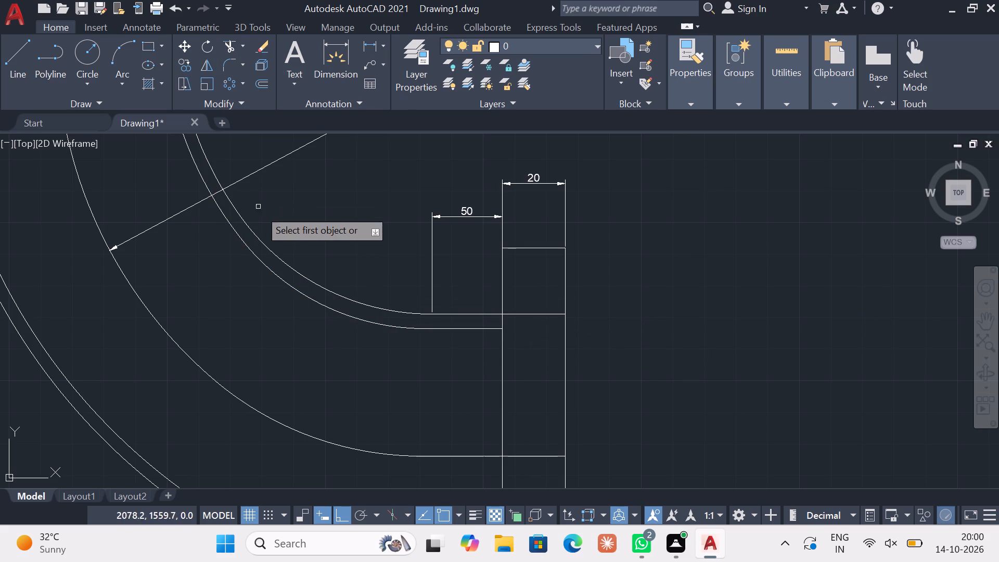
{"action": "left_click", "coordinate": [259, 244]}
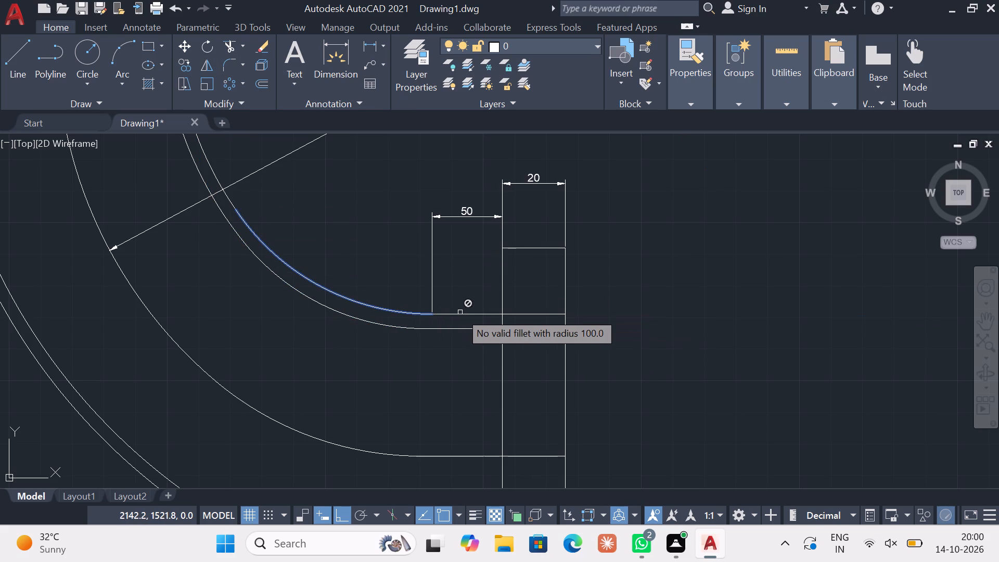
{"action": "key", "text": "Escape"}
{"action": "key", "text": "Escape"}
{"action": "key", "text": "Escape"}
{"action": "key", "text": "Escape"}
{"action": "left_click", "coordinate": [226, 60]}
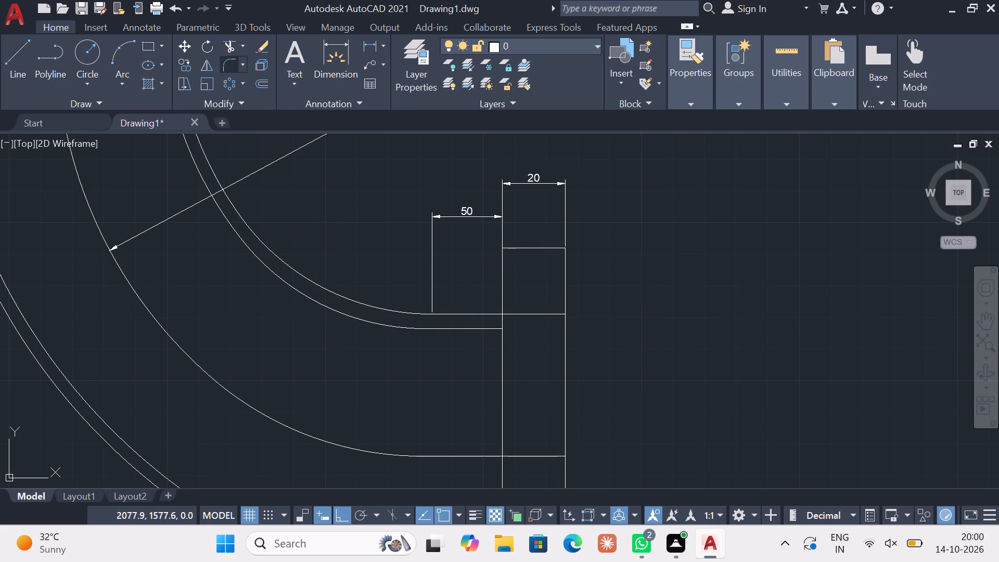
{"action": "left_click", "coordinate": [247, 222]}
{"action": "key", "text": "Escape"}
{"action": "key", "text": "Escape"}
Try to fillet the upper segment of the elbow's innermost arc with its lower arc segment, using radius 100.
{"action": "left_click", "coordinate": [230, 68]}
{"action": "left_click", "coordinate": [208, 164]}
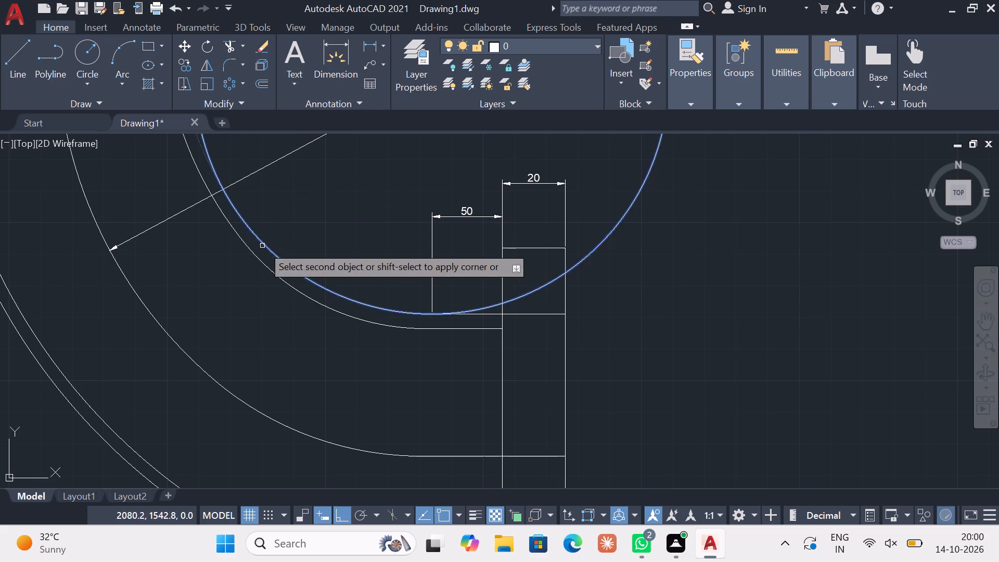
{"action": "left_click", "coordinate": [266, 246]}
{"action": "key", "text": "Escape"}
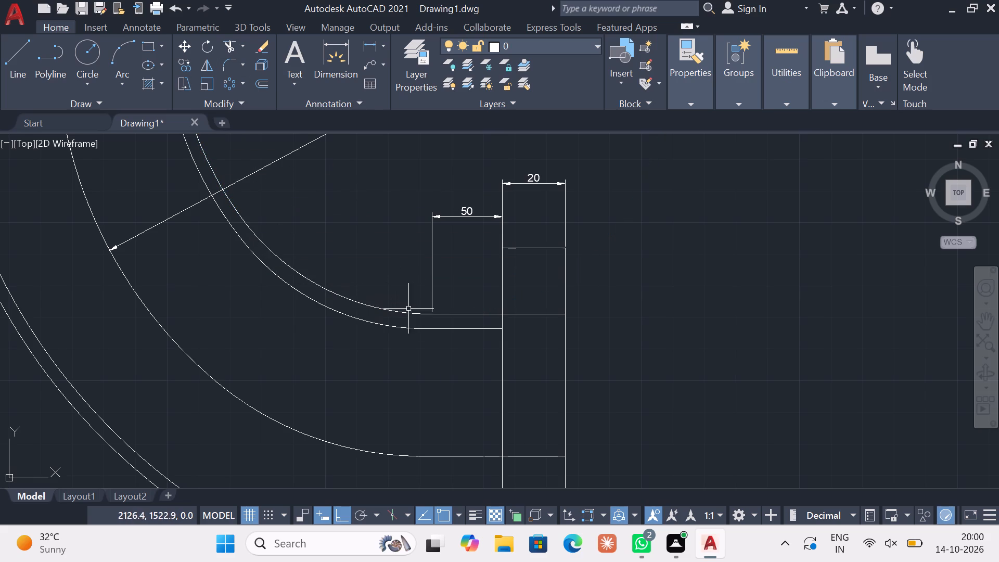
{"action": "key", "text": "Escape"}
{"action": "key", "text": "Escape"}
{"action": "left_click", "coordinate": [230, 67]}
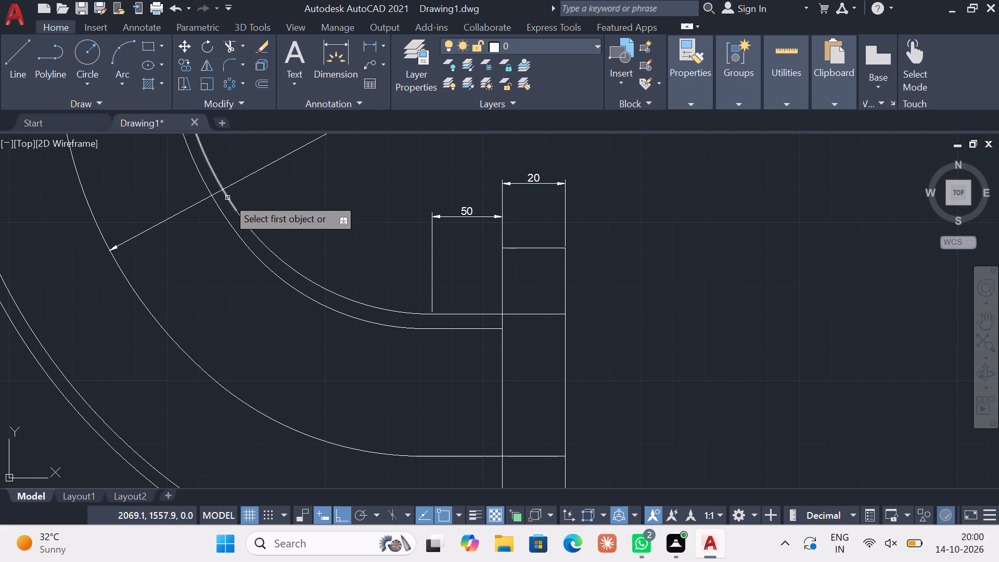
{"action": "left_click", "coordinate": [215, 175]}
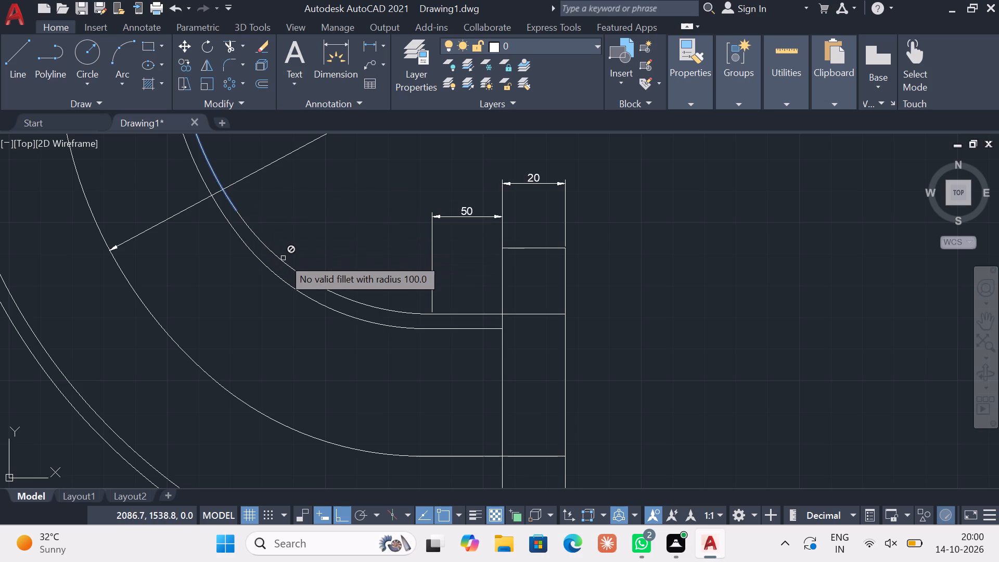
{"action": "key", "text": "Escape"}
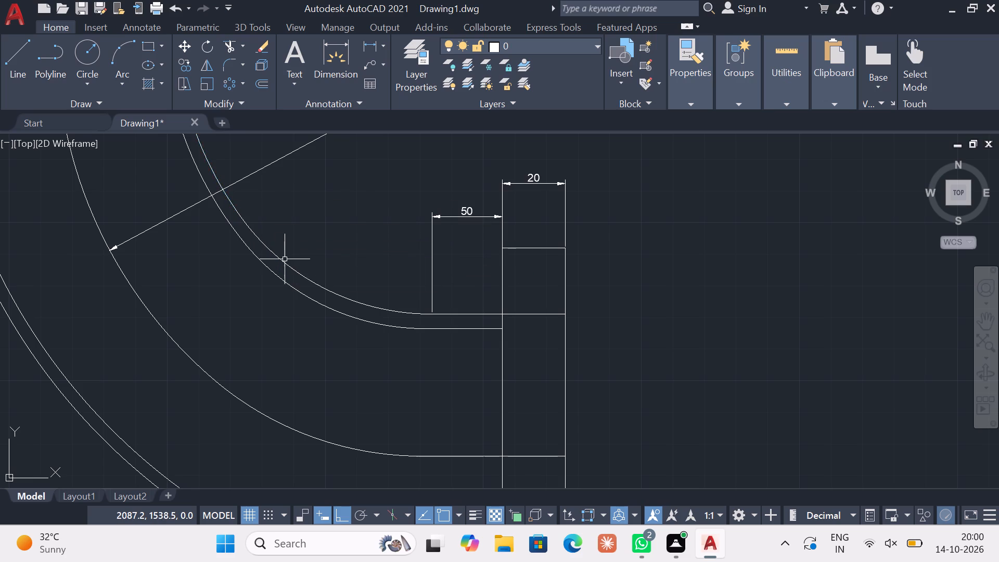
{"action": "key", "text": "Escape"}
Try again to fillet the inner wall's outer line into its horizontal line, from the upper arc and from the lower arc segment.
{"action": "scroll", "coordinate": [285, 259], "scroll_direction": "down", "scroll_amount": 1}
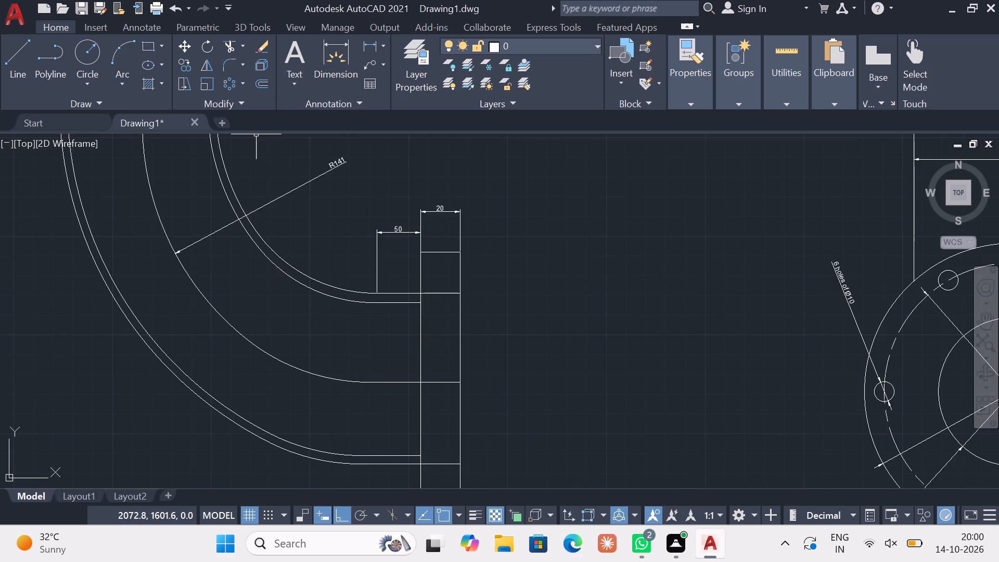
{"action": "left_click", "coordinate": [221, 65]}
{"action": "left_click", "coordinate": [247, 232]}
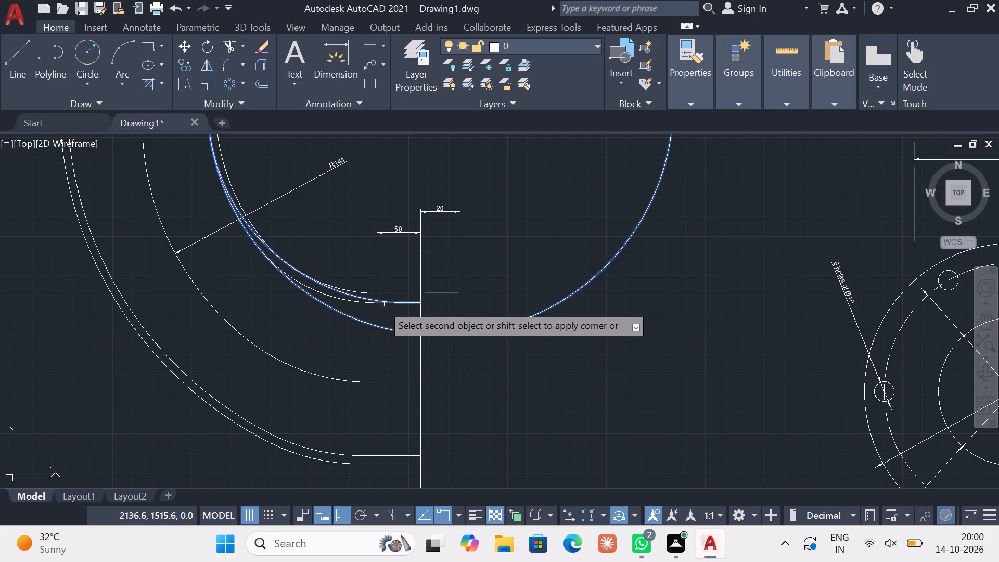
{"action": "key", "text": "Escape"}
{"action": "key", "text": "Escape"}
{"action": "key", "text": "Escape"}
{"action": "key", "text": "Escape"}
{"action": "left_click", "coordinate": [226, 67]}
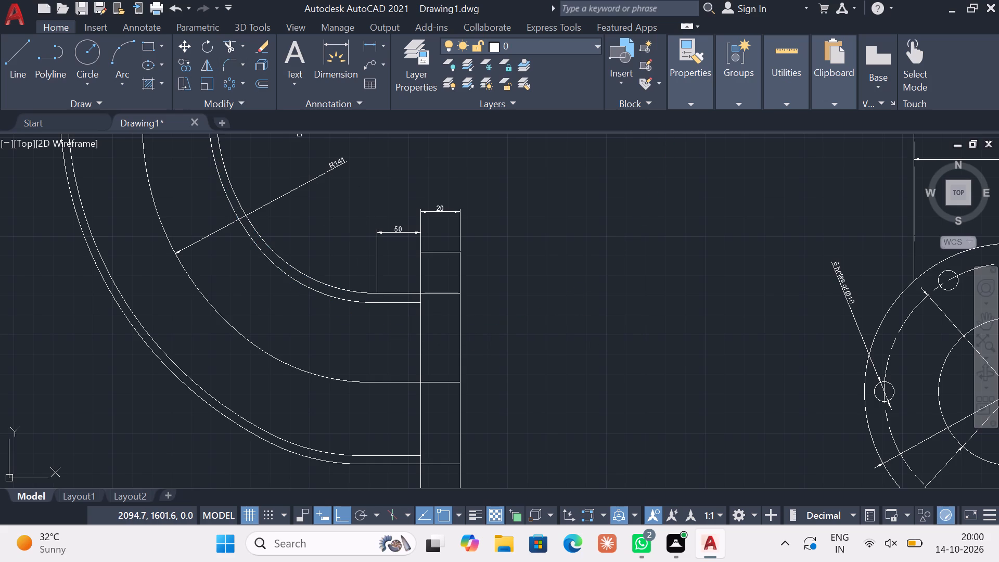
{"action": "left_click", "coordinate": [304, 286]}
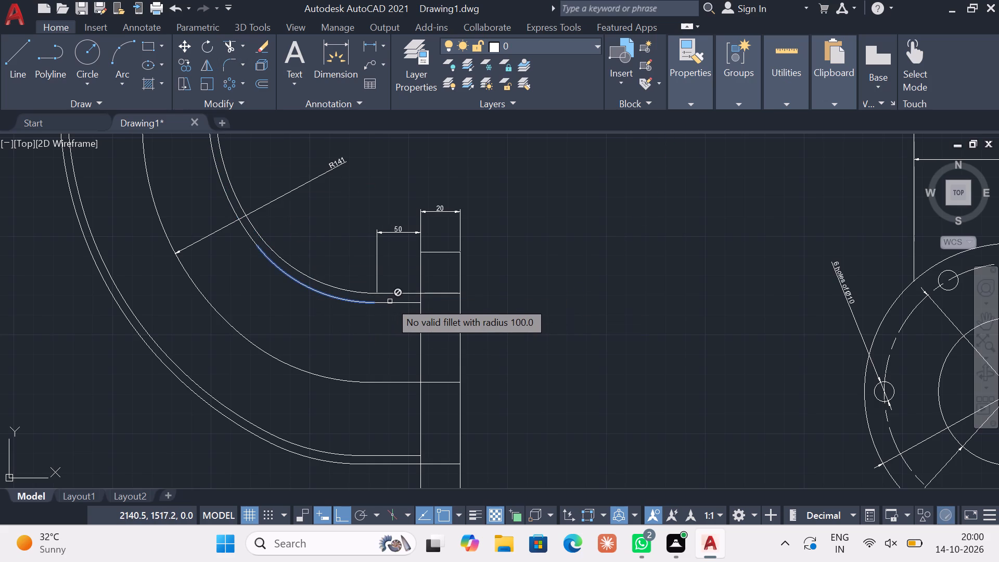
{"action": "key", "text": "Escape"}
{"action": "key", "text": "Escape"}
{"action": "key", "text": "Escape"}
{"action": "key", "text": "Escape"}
Delete the two long horizontal edges of the stray flange rectangle beside the front view.
{"action": "scroll", "coordinate": [384, 303], "scroll_direction": "down", "scroll_amount": 2}
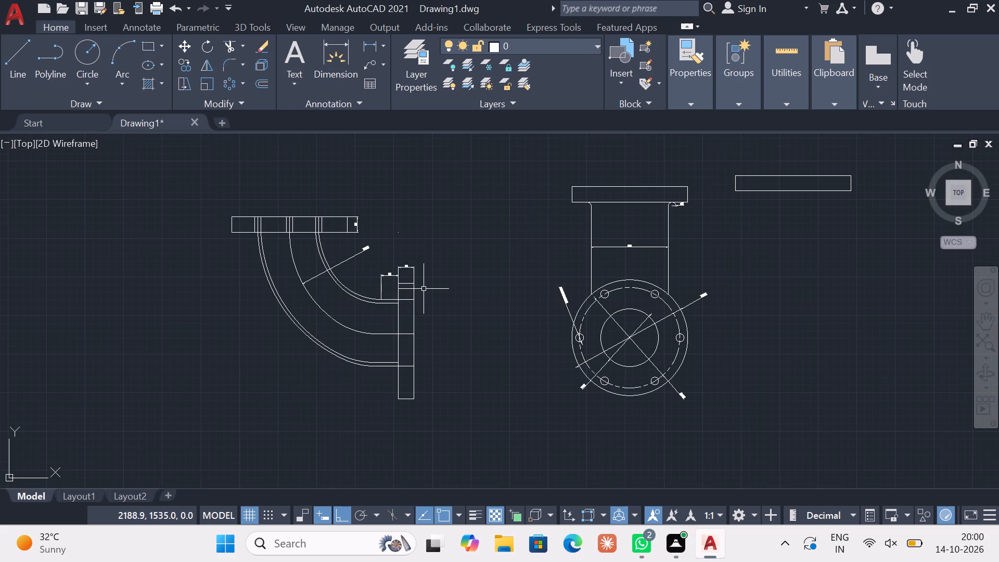
{"action": "middle_click_drag", "start_coordinate": [424, 289], "coordinate": [415, 231]}
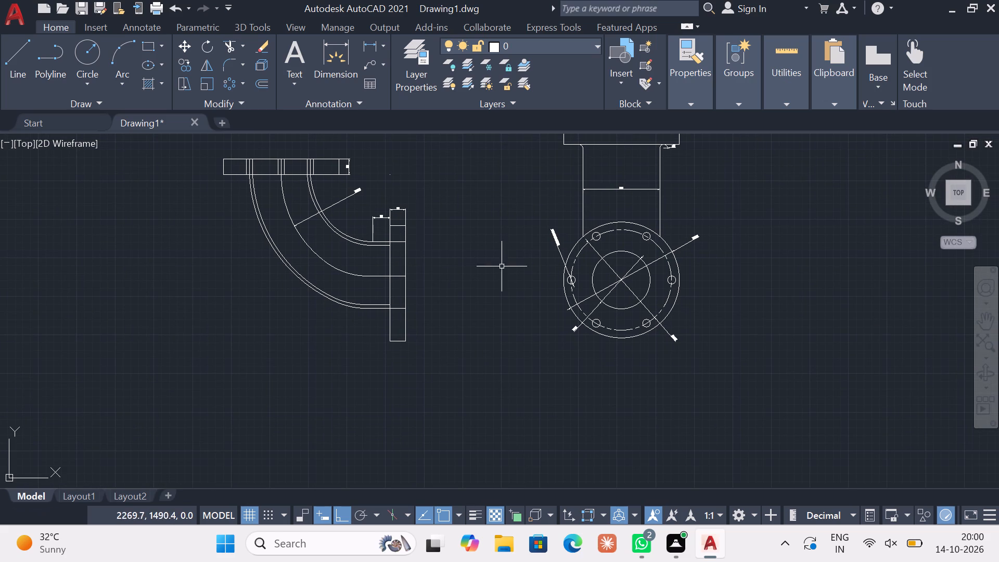
{"action": "scroll", "coordinate": [558, 255], "scroll_direction": "down", "scroll_amount": 1}
{"action": "middle_click_drag", "start_coordinate": [536, 266], "coordinate": [503, 321]}
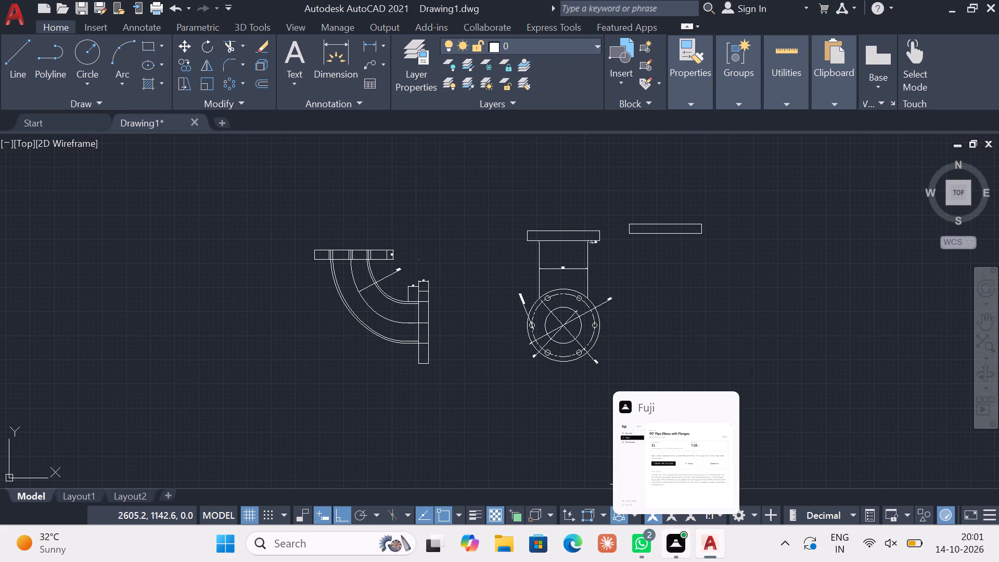
{"action": "key", "text": "Escape"}
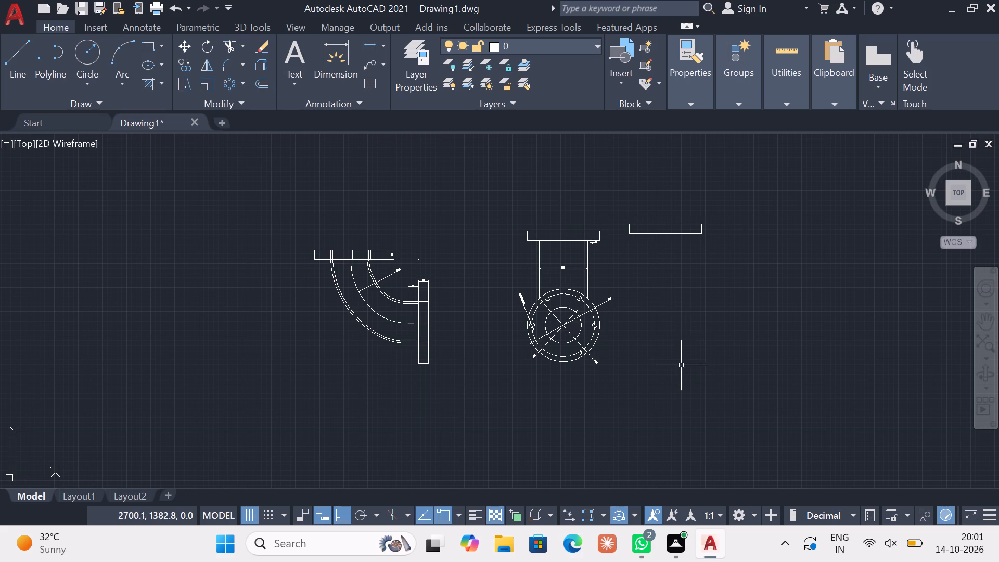
{"action": "left_click", "coordinate": [640, 205]}
{"action": "left_click", "coordinate": [678, 258]}
{"action": "left_click", "coordinate": [690, 267]}
{"action": "left_click", "coordinate": [646, 209]}
{"action": "key", "text": "Delete"}
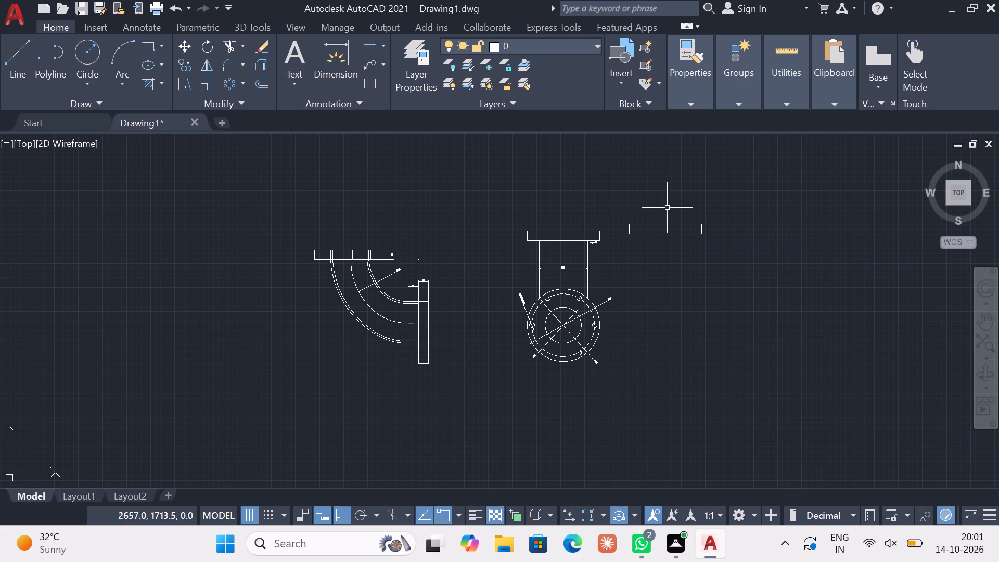
Delete the two short vertical edges left from the stray flange rectangle beside the front view.
{"action": "left_click", "coordinate": [573, 187]}
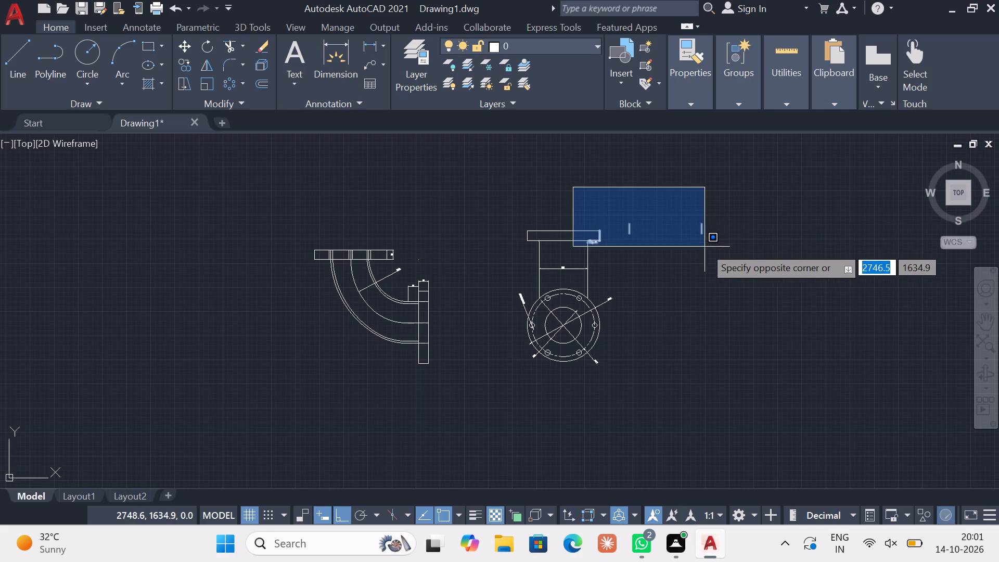
{"action": "key", "text": "Escape"}
{"action": "left_click_drag", "start_coordinate": [707, 248], "coordinate": [702, 244]}
{"action": "left_click", "coordinate": [678, 207]}
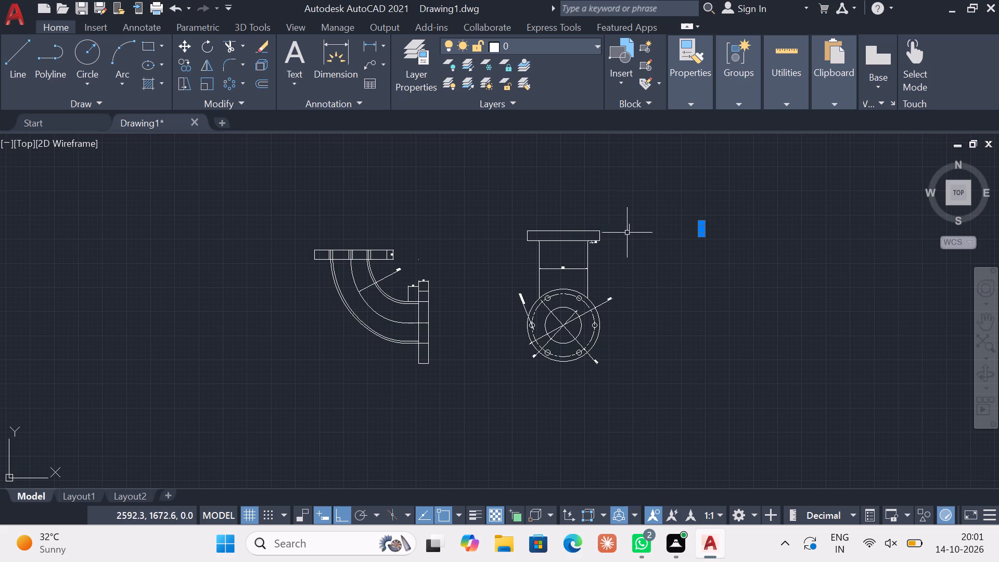
{"action": "left_click", "coordinate": [625, 236]}
{"action": "left_click", "coordinate": [629, 232]}
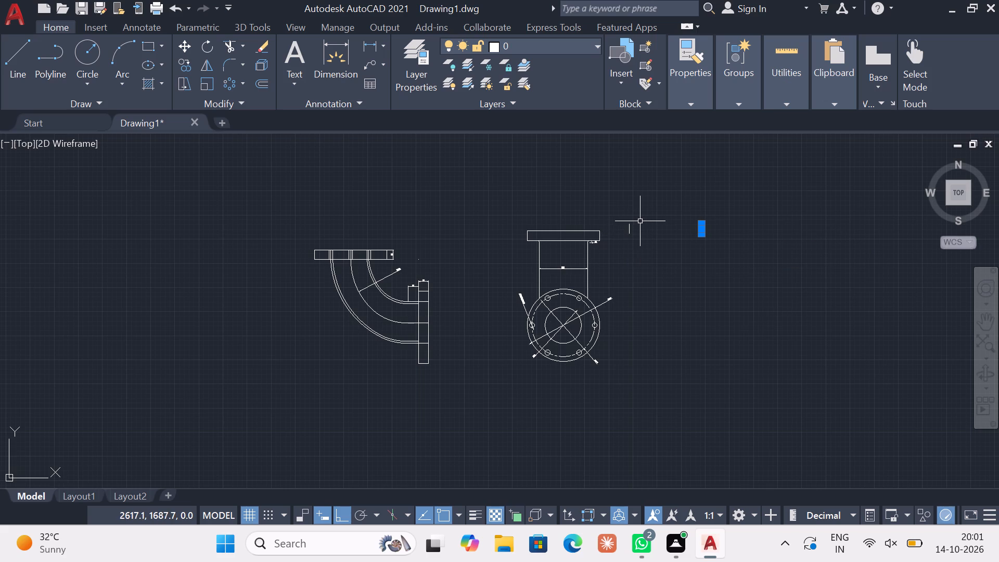
{"action": "left_click", "coordinate": [636, 227]}
{"action": "left_click", "coordinate": [627, 233]}
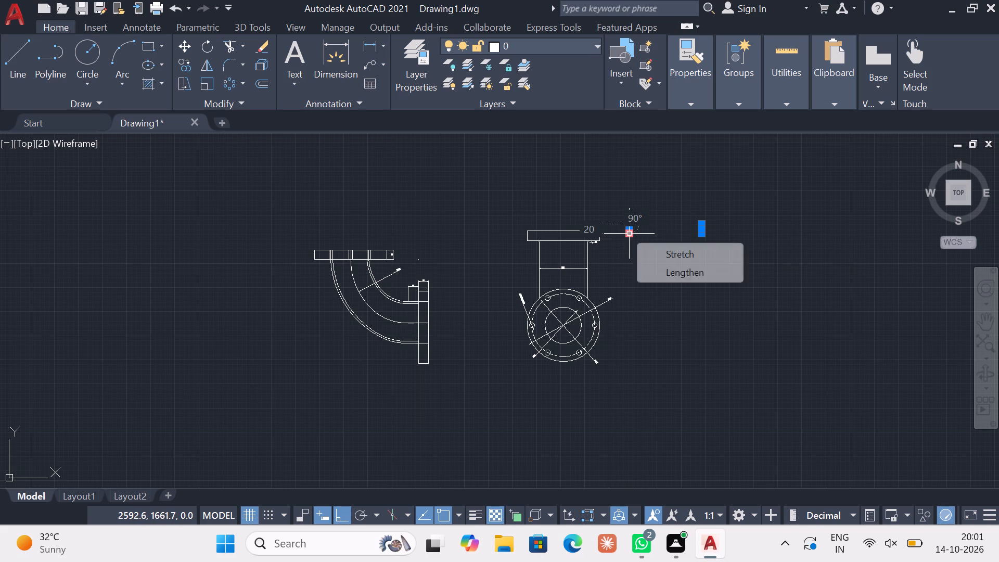
{"action": "key", "text": "Delete"}
{"action": "key", "text": "Delete"}
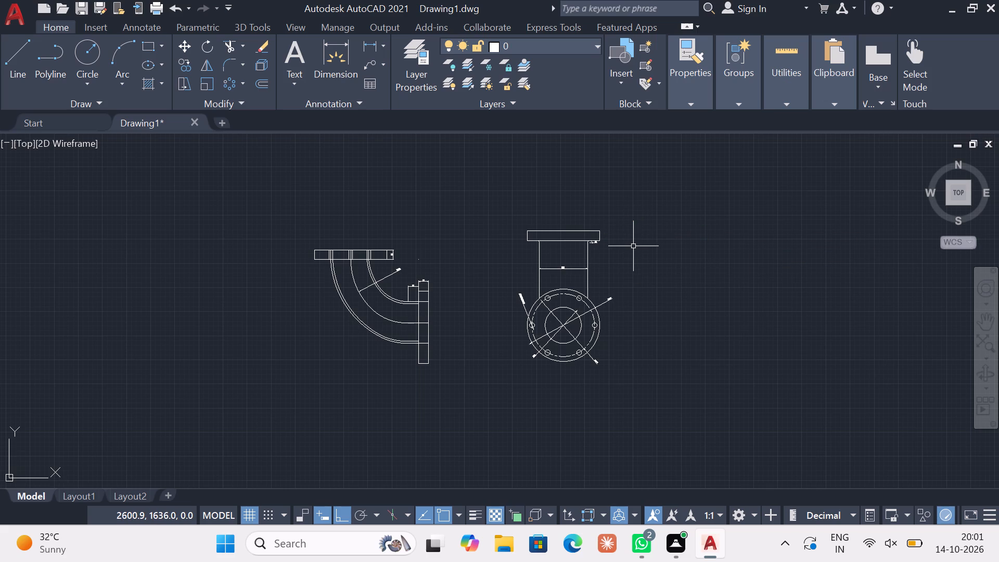
Save the drawing in the Documents folder under the file name ex-21 save.
{"action": "key", "text": "ctrl+s"}
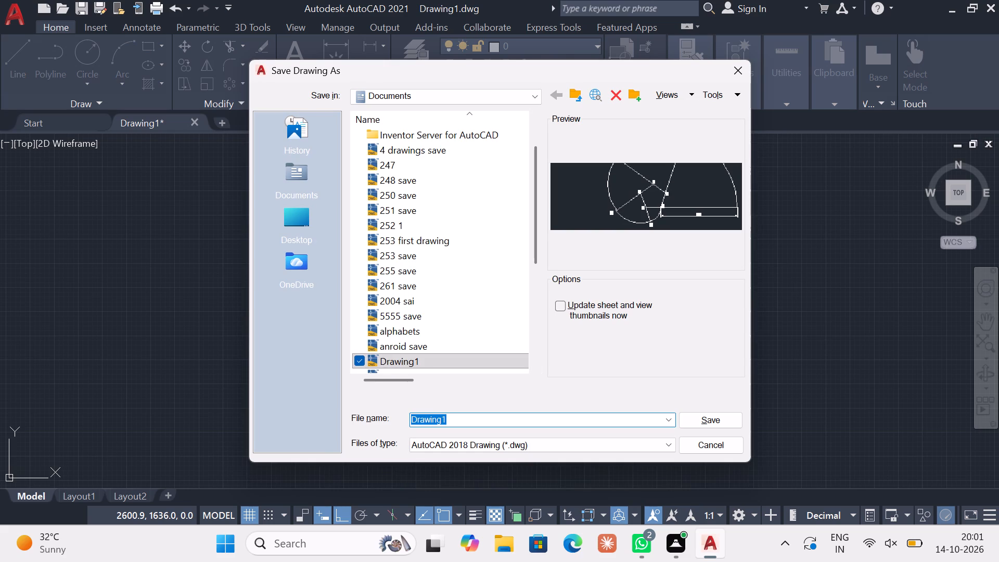
{"action": "key", "text": "BackSpace"}
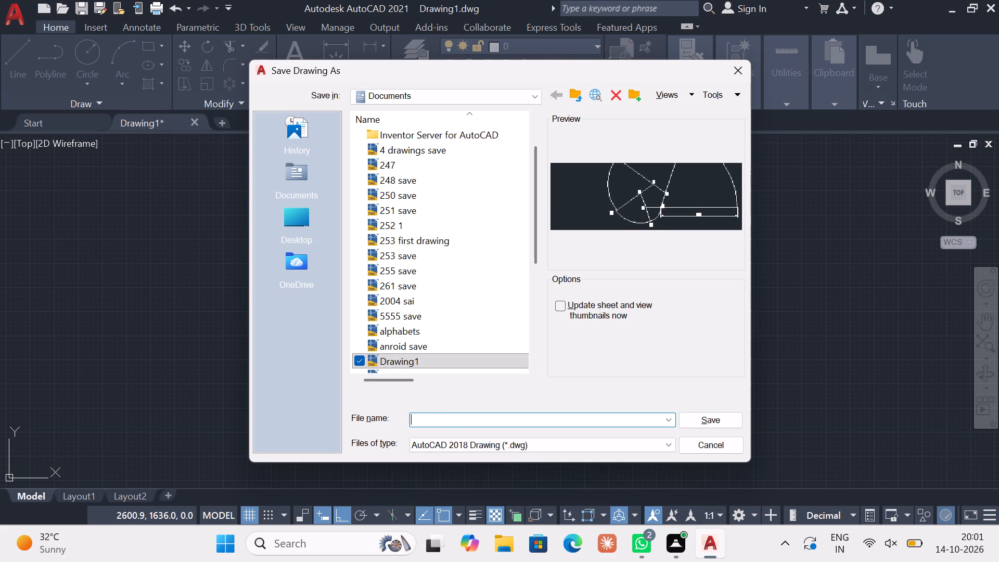
{"action": "type", "text": "ex"}
{"action": "type", "text": "-21"}
{"action": "key", "text": "space"}
{"action": "type", "text": "save"}
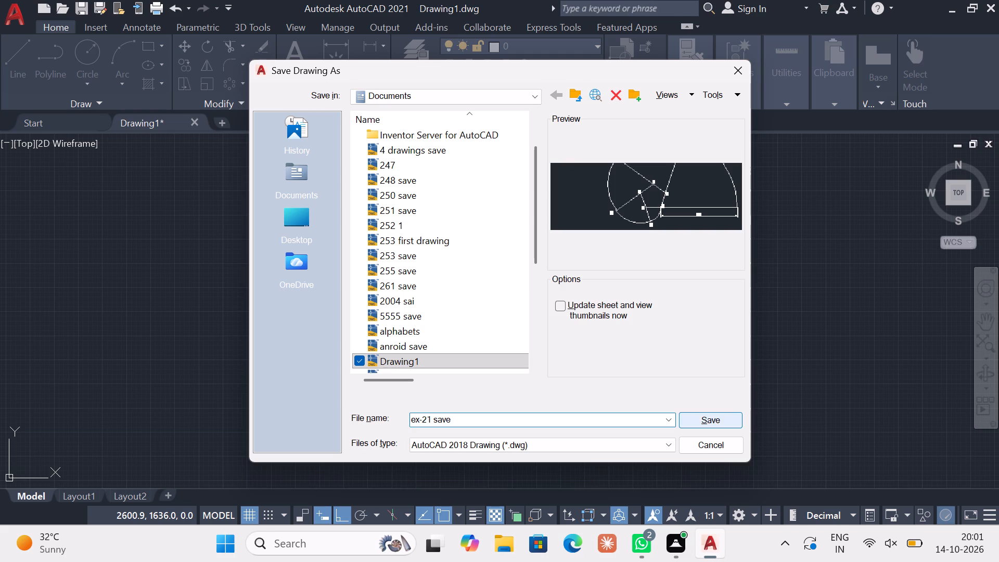
{"action": "left_click", "coordinate": [705, 417]}
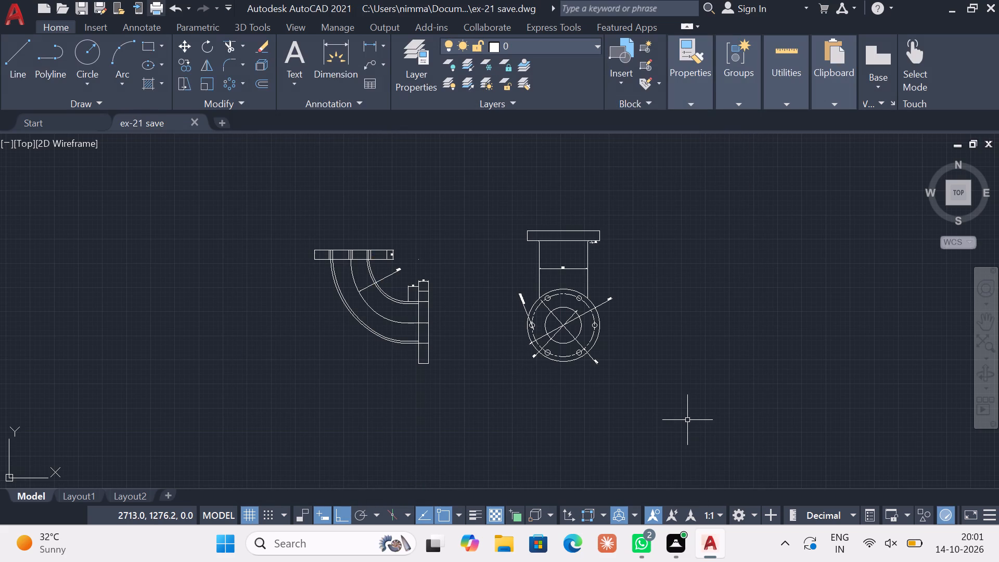
Set up a plot with the DWF6 ePlot.pc3 plotter and assign the acad.ctb plot style table to all layouts.
{"action": "left_click", "coordinate": [152, 6]}
{"action": "left_click", "coordinate": [399, 161]}
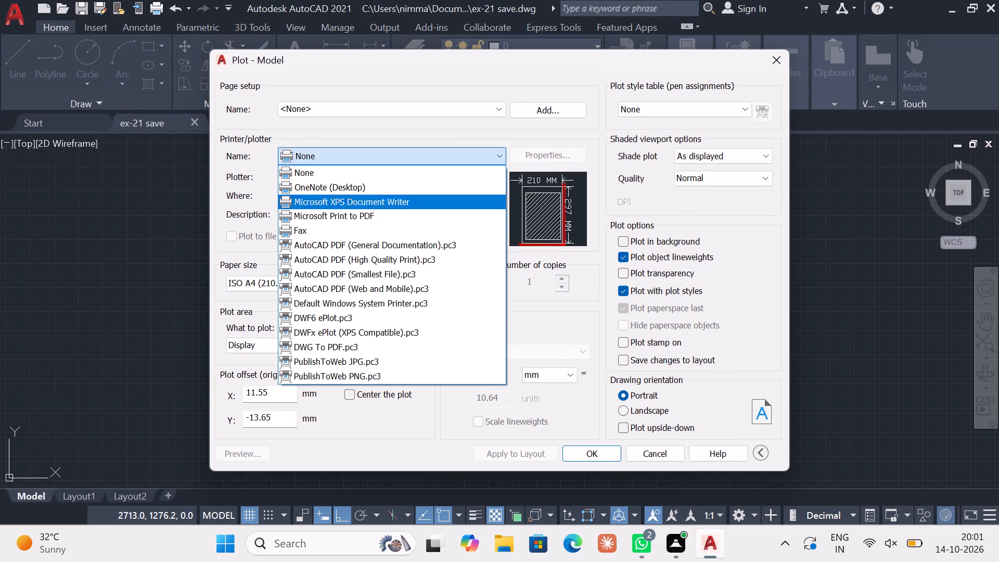
{"action": "left_click", "coordinate": [349, 314]}
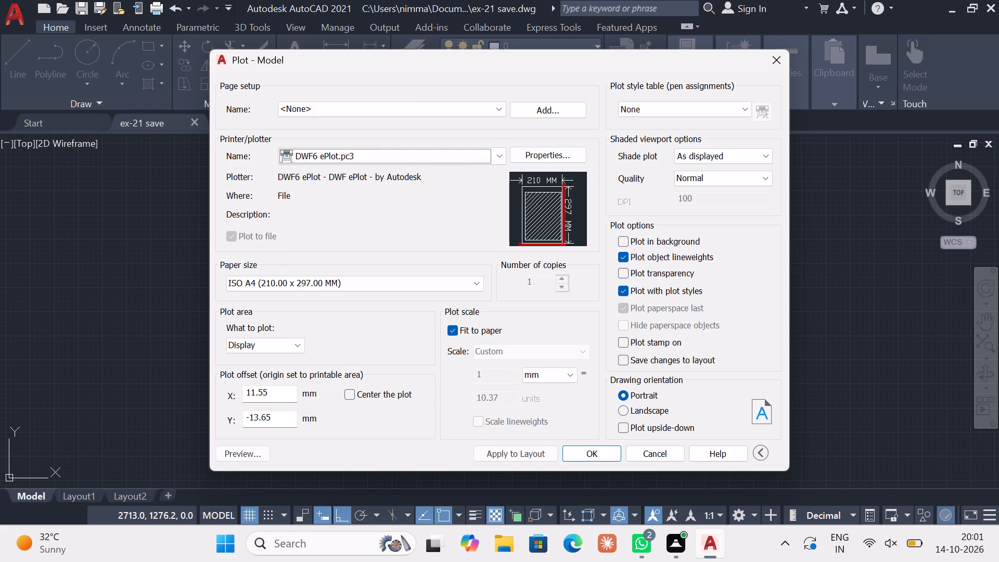
{"action": "left_click", "coordinate": [654, 111]}
{"action": "left_click", "coordinate": [654, 131]}
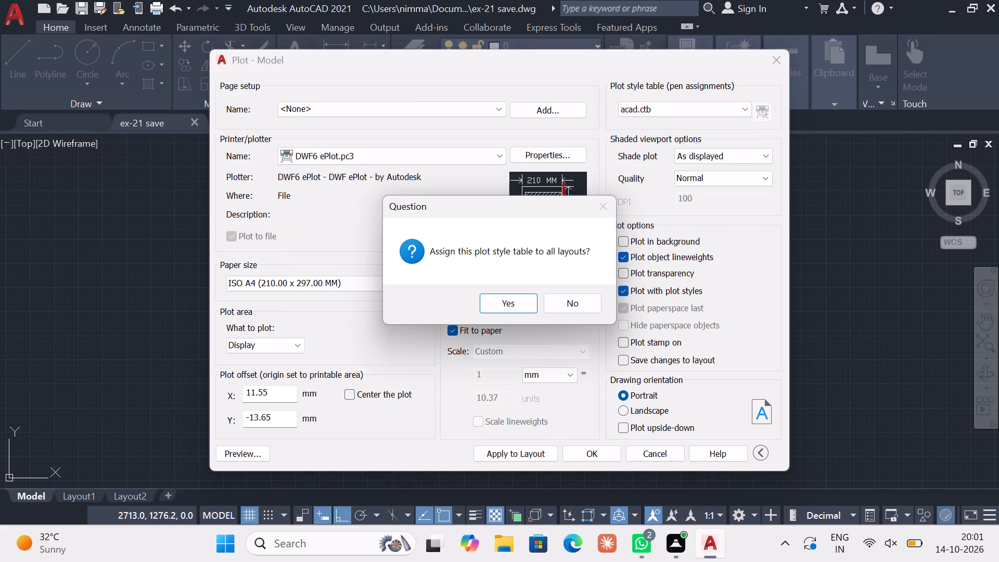
{"action": "left_click", "coordinate": [516, 311]}
Set the plot area to a window enclosing both the elbow side view and the flange front view.
{"action": "left_click", "coordinate": [290, 342]}
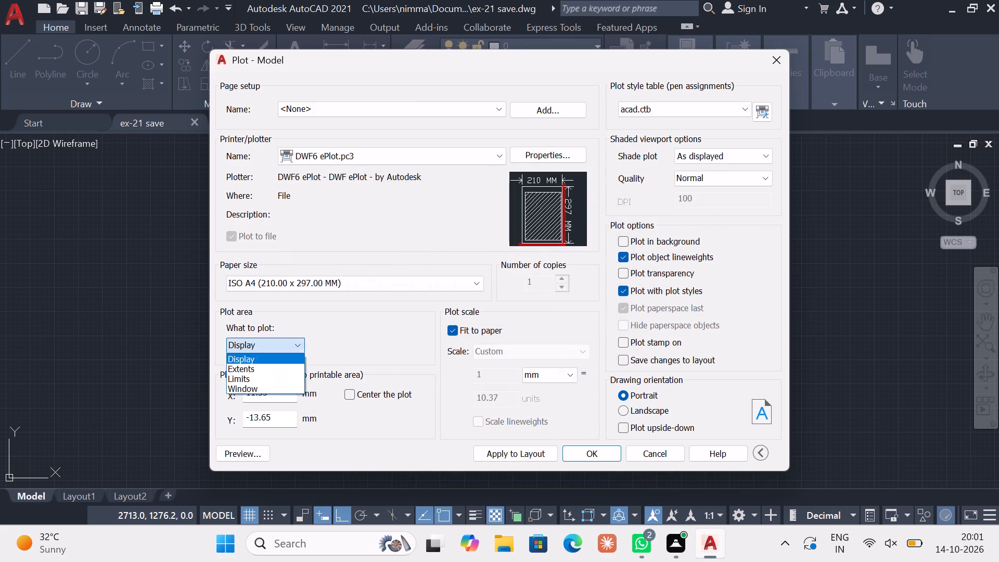
{"action": "left_click", "coordinate": [277, 388]}
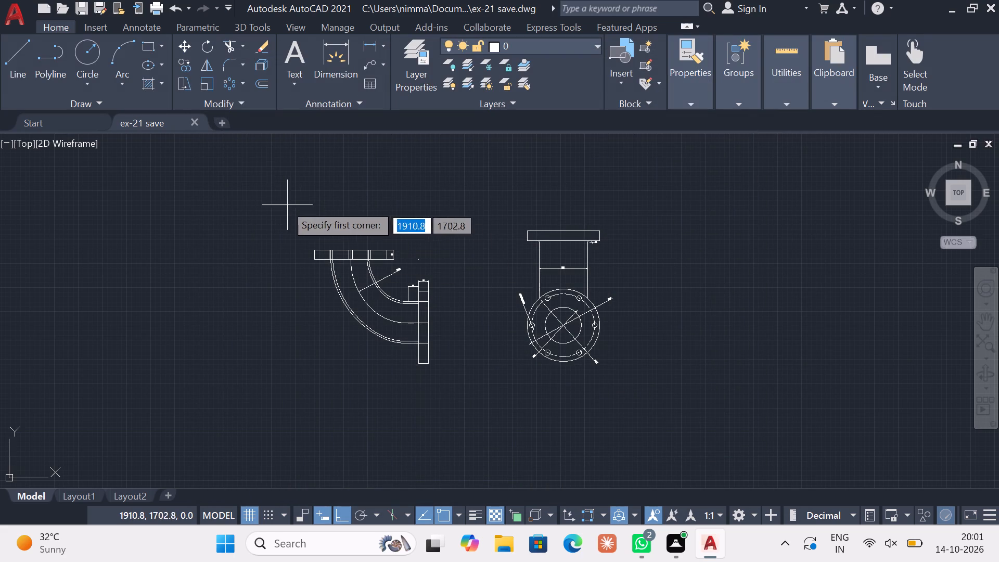
{"action": "left_click", "coordinate": [267, 182]}
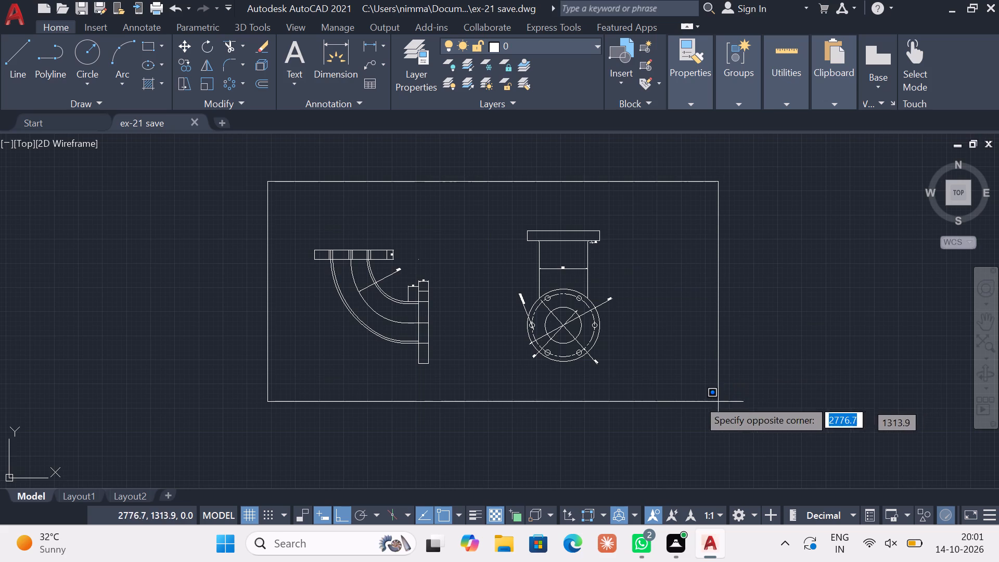
{"action": "left_click", "coordinate": [697, 399]}
Preview the plot and output it to the Documents folder as ex-21 save-Model.dwf, then dismiss the job notification.
{"action": "left_click", "coordinate": [256, 454]}
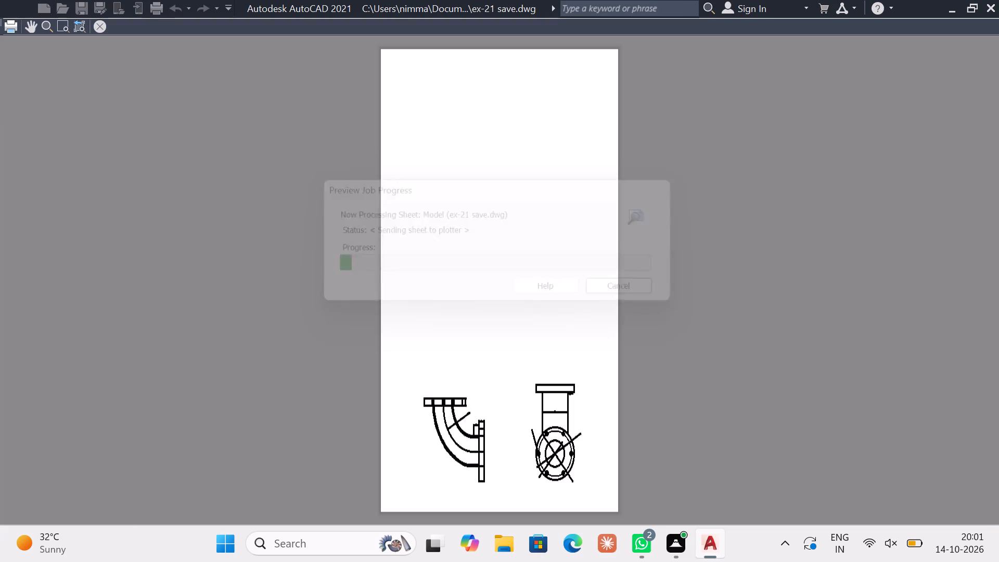
{"action": "left_click", "coordinate": [17, 30]}
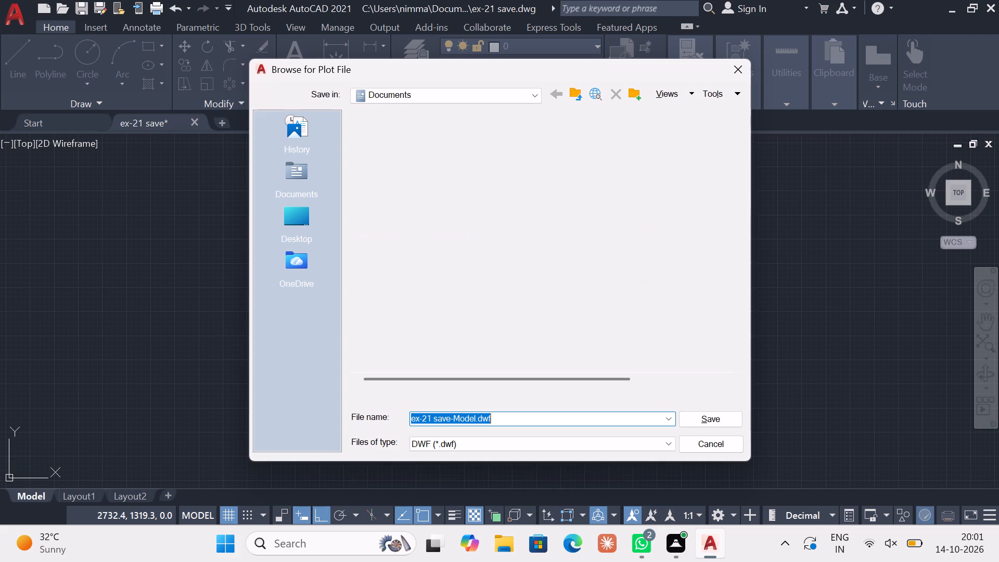
{"action": "left_click", "coordinate": [735, 415]}
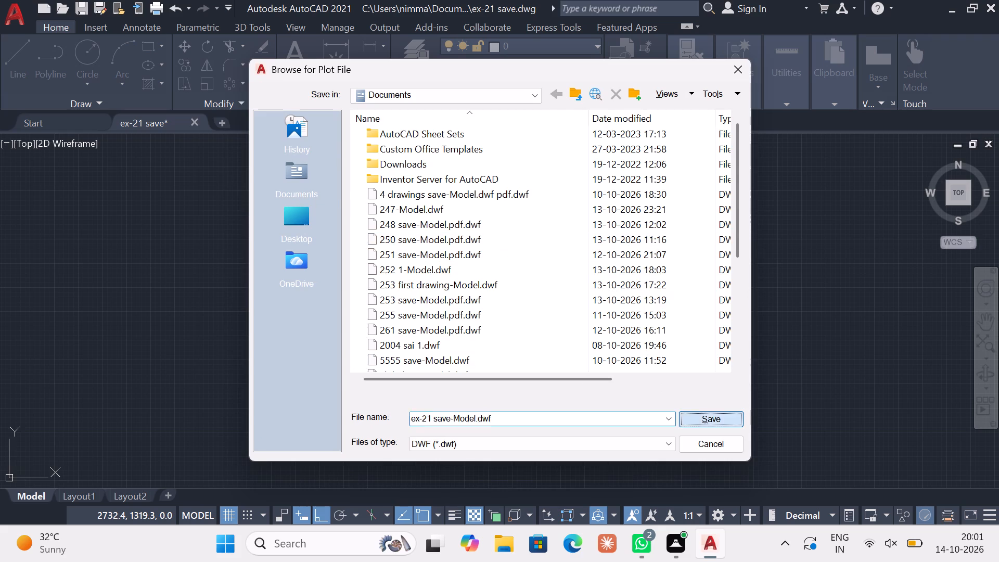
{"action": "scroll", "coordinate": [803, 420], "scroll_direction": "down", "scroll_amount": 1}
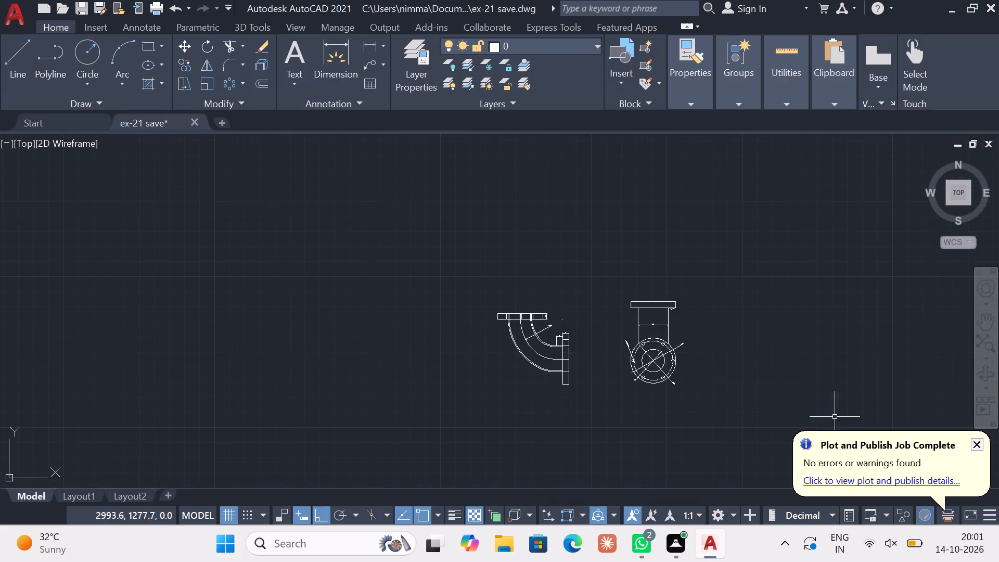
{"action": "left_click", "coordinate": [980, 445]}
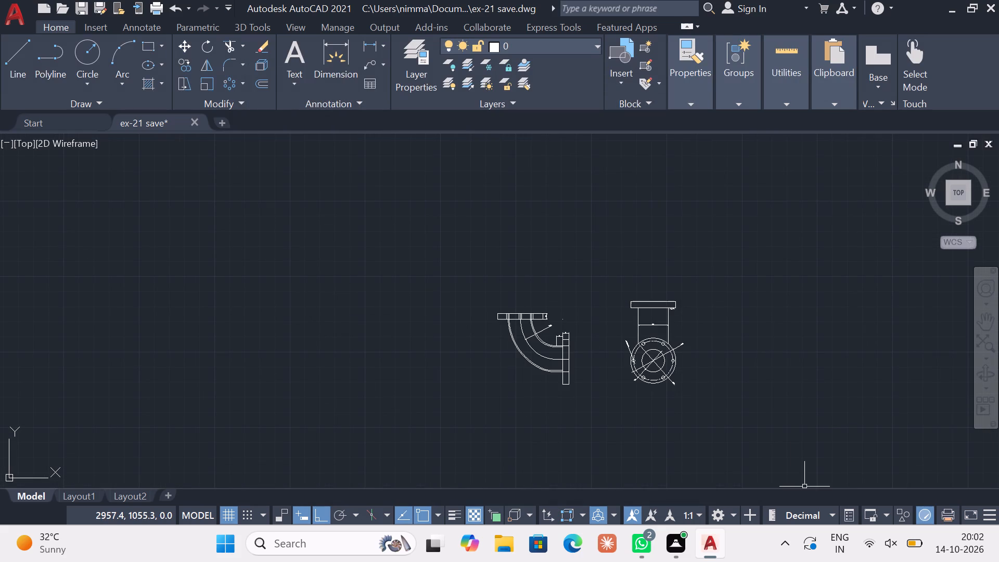